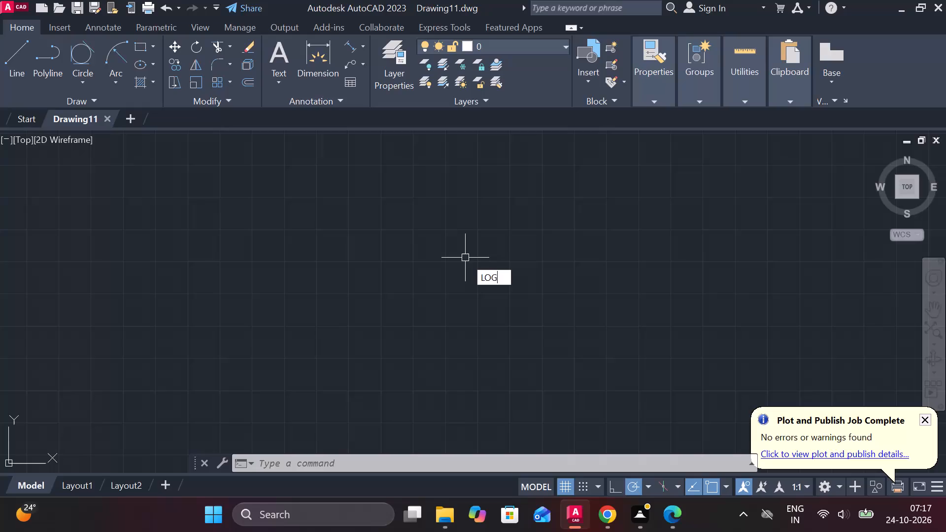
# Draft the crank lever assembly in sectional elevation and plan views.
# Set the model space limits from 0,0 to 297,210.
pyautogui.click(523, 287)
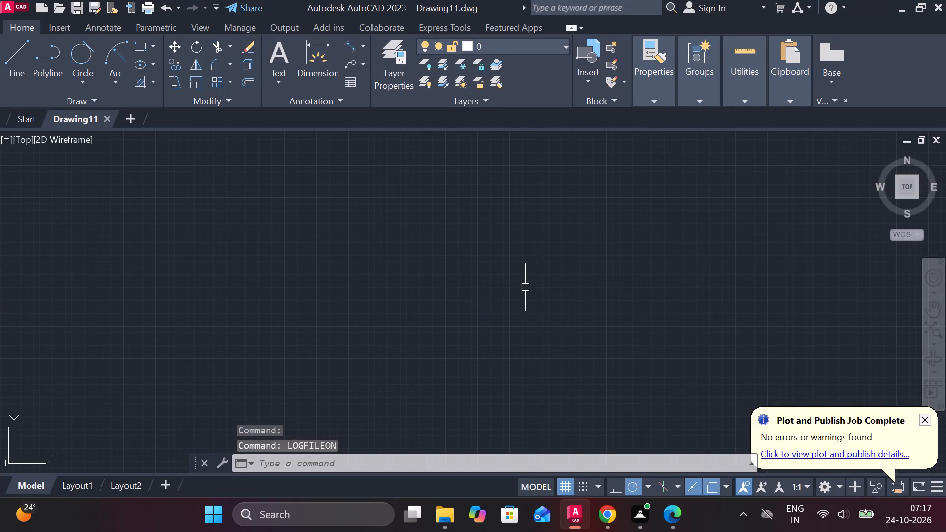
pyautogui.write('LIMITS')
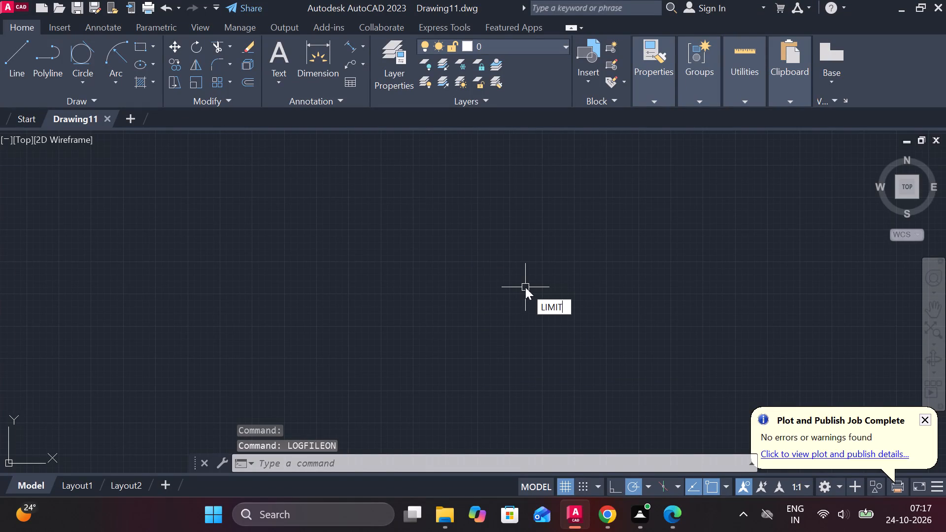
pyautogui.press('Return')
pyautogui.write('0,0')
pyautogui.press('Return')
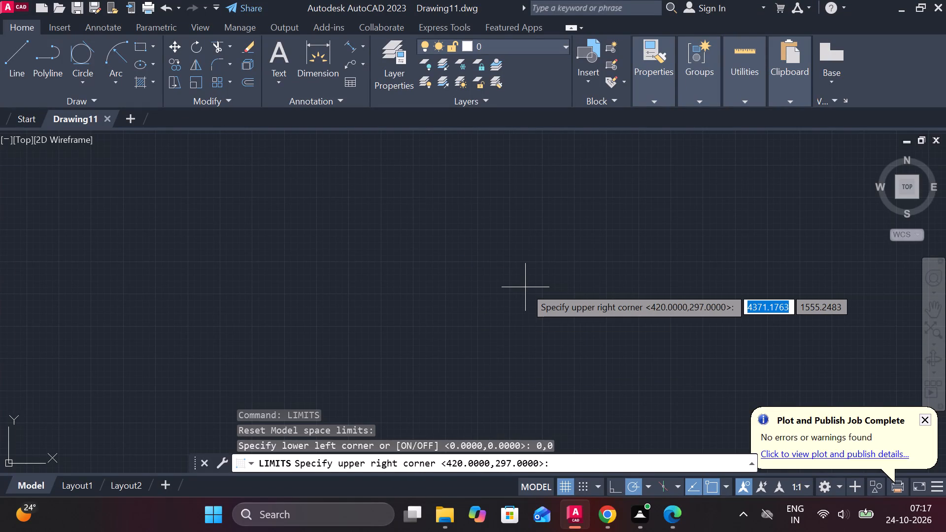
pyautogui.write('297')
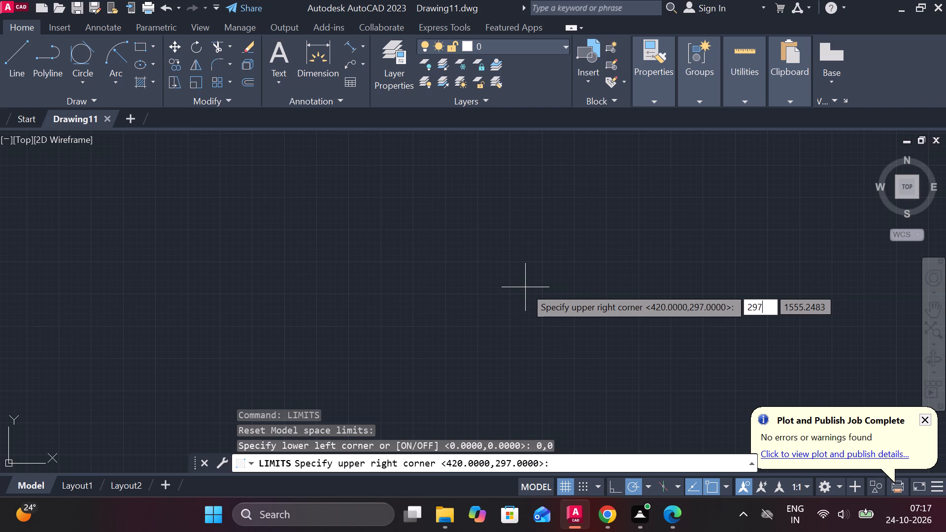
pyautogui.write(',210')
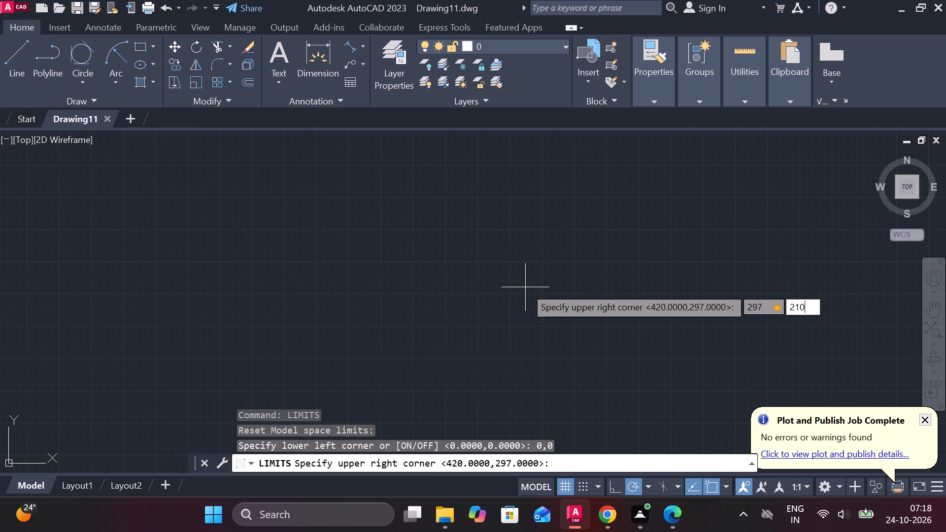
pyautogui.press('Return')
# Draw a circle of diameter 200 with its centre above and to the right of the drawing origin.
pyautogui.press('z')
pyautogui.press('Return')
pyautogui.press('e')
pyautogui.press('Return')
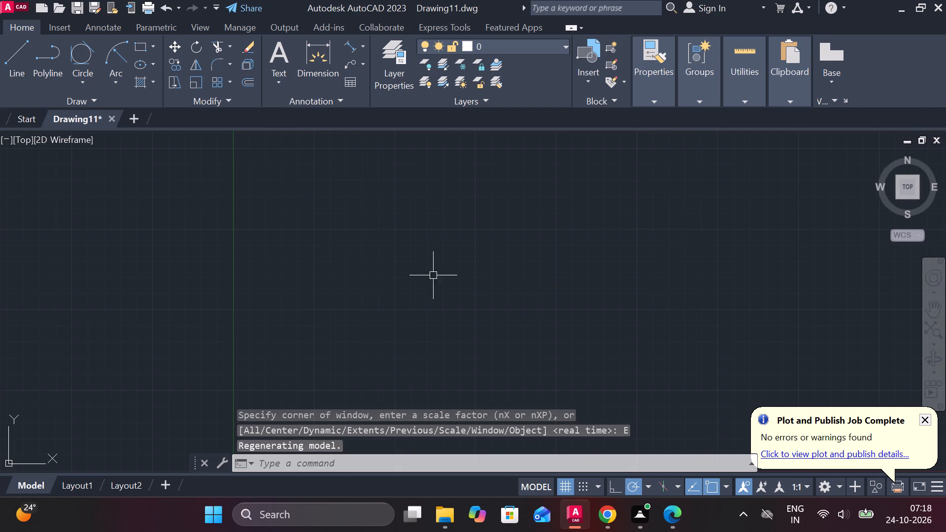
pyautogui.moveTo(420, 295); pyautogui.dragTo(369, 276, button='middle')
pyautogui.moveTo(350, 364); pyautogui.dragTo(300, 305, button='middle')
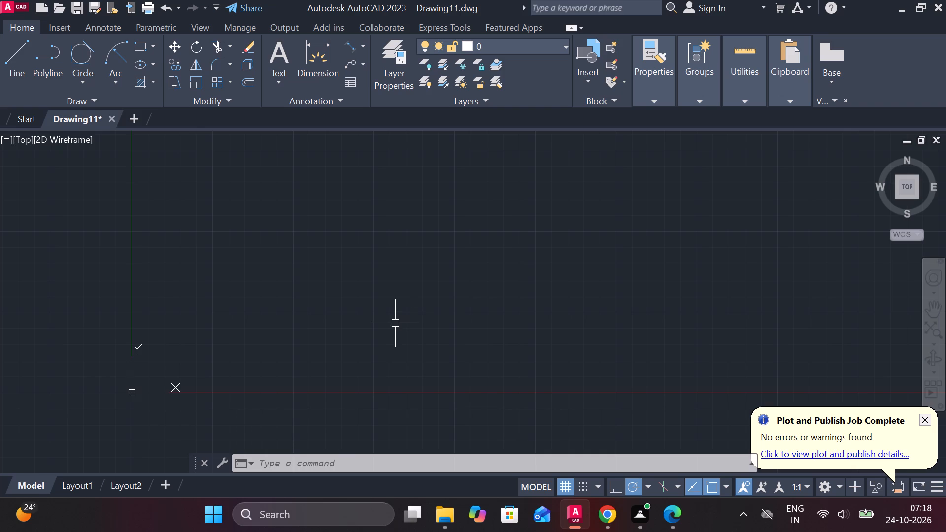
pyautogui.write('C')
pyautogui.press('space')
pyautogui.doubleClick(333, 319)
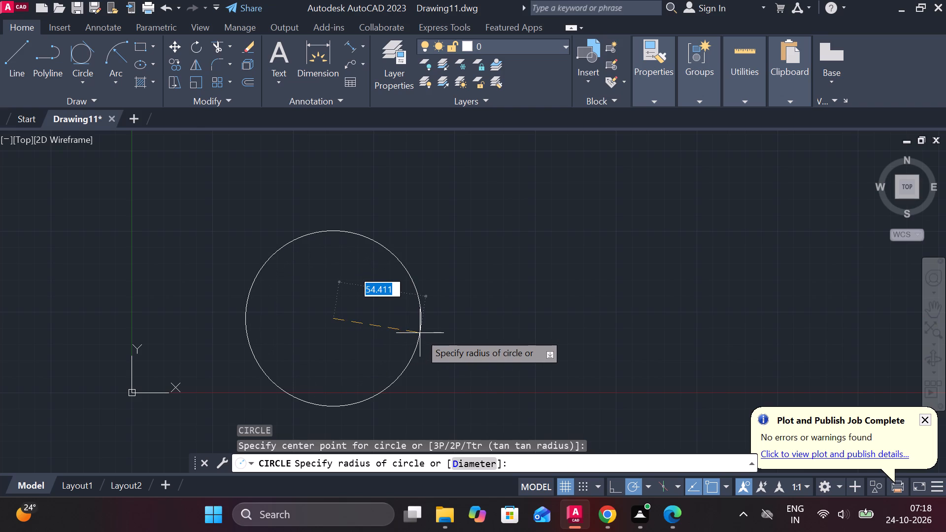
pyautogui.write('D 200')
pyautogui.press('Return')
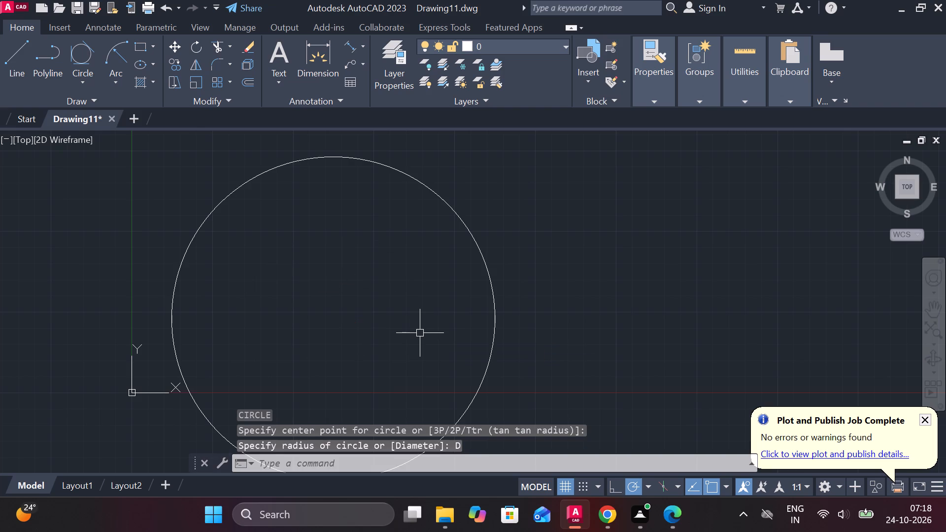
# Draw a concentric circle of diameter 130 inside the 200-diameter circle.
pyautogui.scroll(-2, 472, 331)
pyautogui.scroll(1, 473, 326)
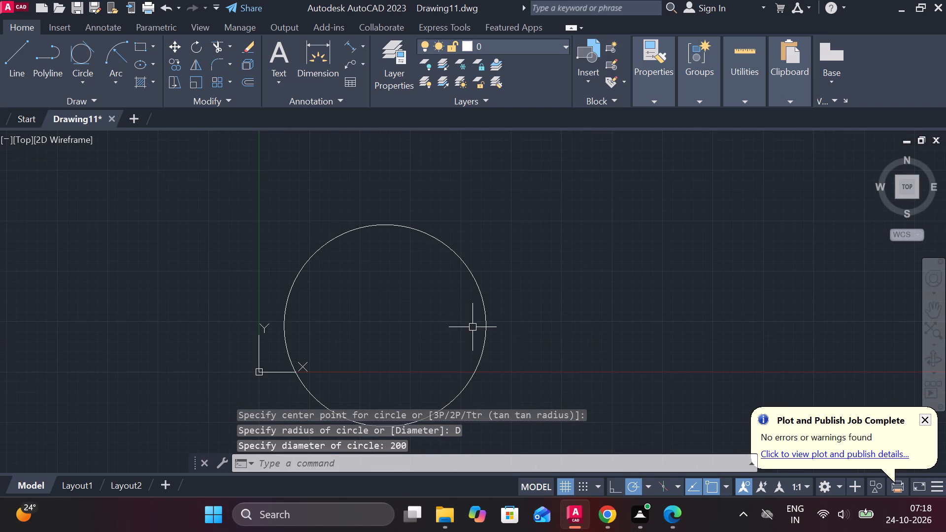
pyautogui.write('C')
pyautogui.press('space')
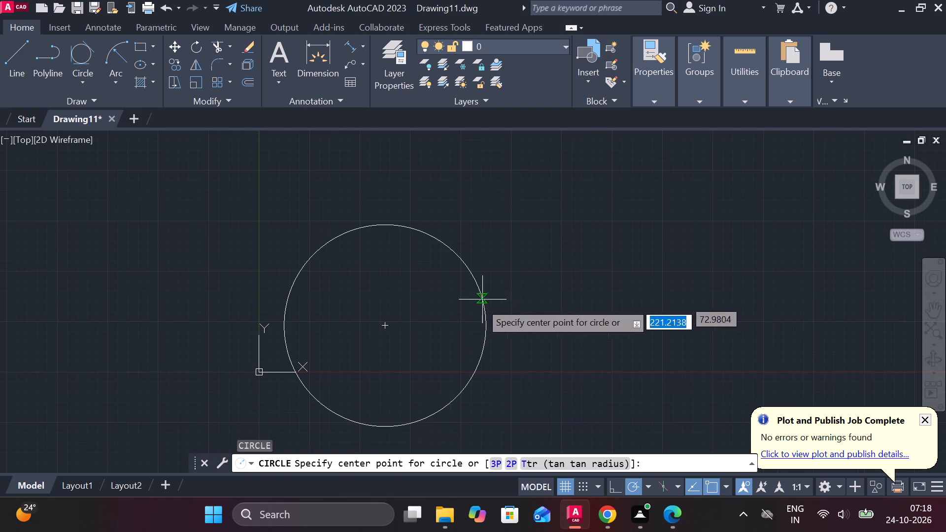
pyautogui.click(383, 324)
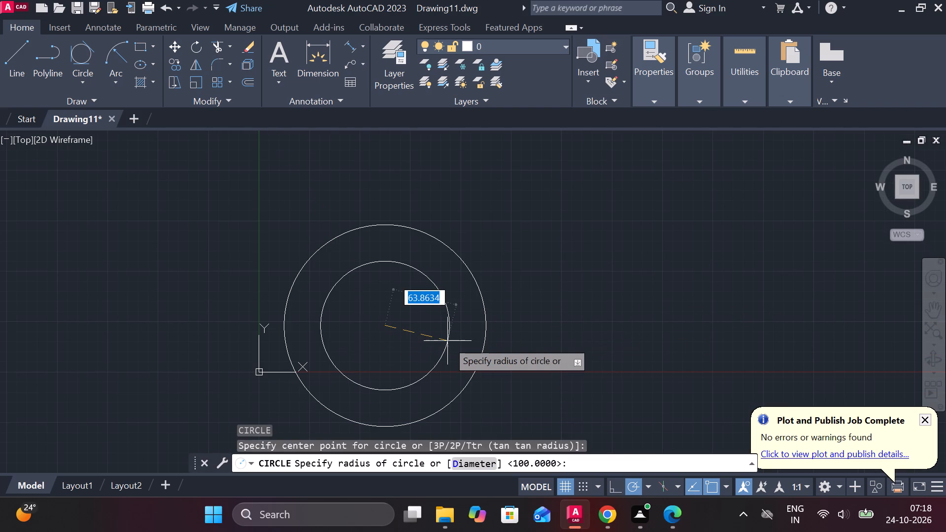
pyautogui.write('D')
pyautogui.press('space')
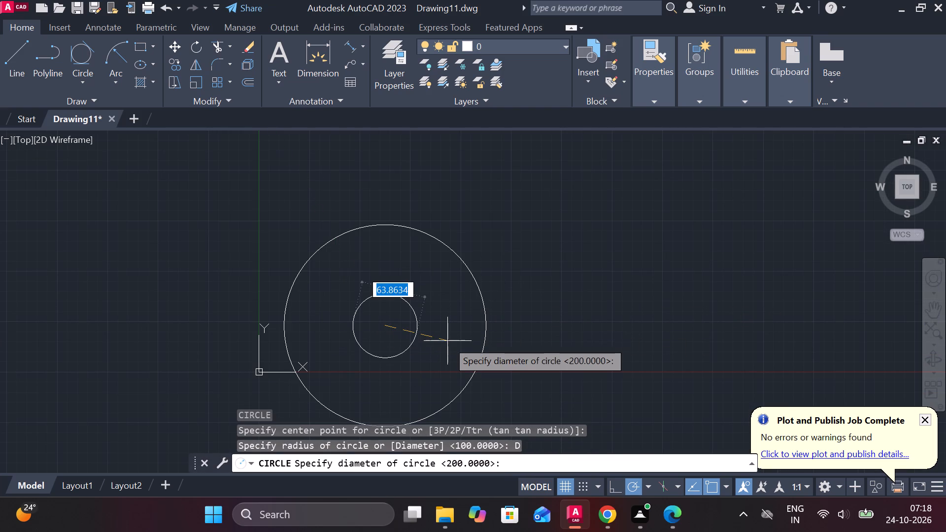
pyautogui.write('130')
pyautogui.press('Return')
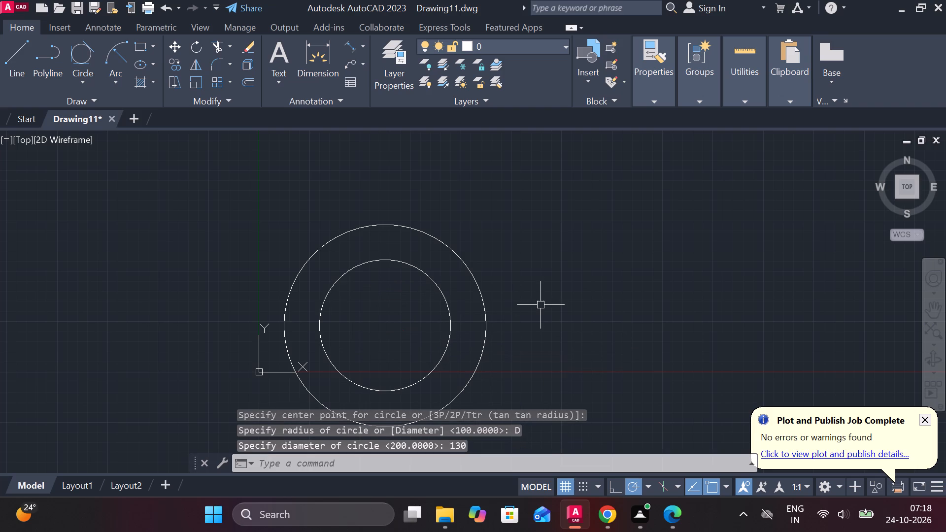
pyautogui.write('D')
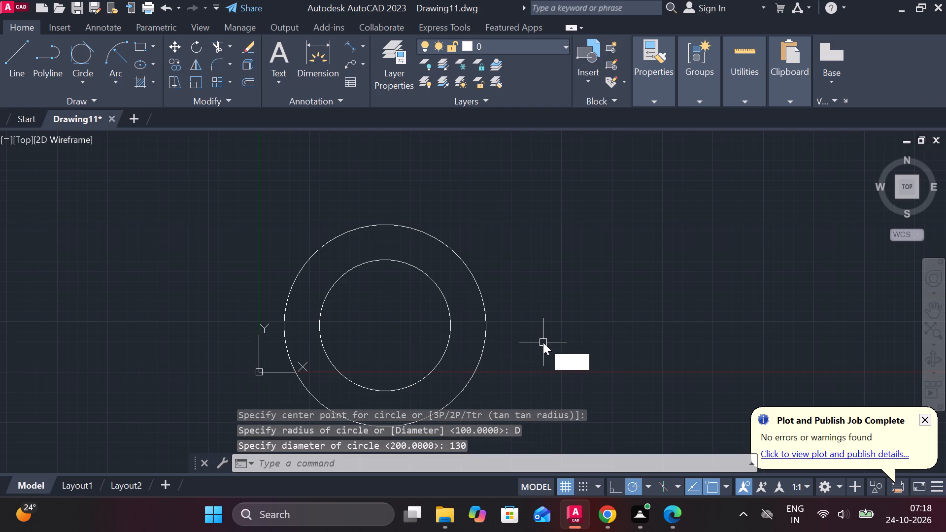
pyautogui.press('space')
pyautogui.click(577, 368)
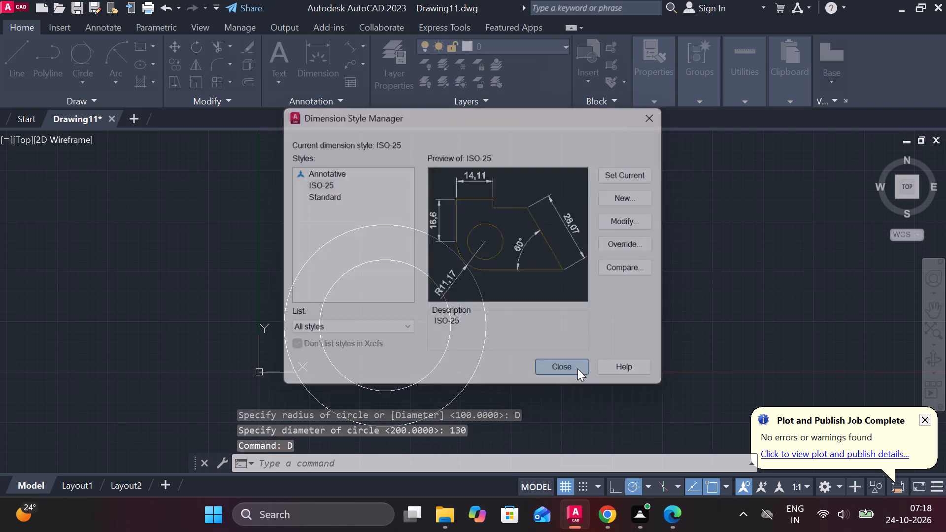
# Draw a concentric outer circle of diameter 240 around the two existing circles.
pyautogui.write('C')
pyautogui.press('space')
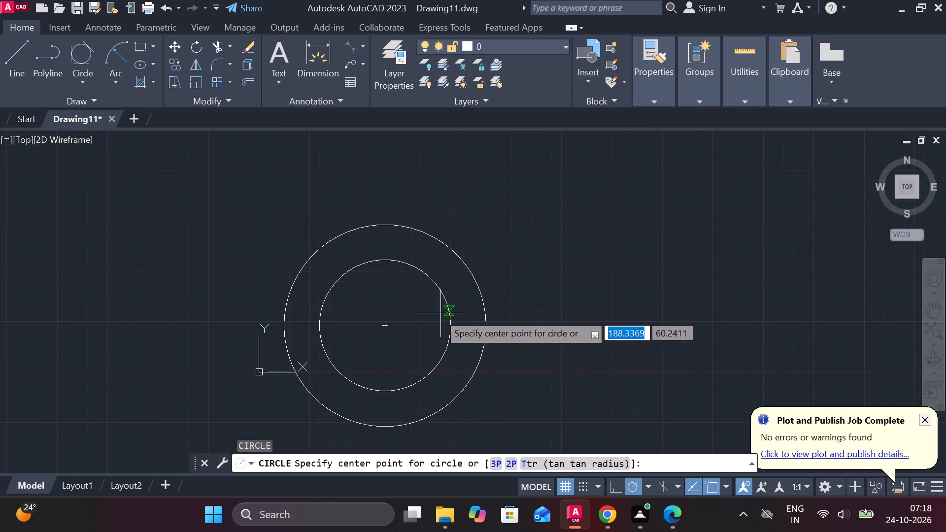
pyautogui.click(380, 325)
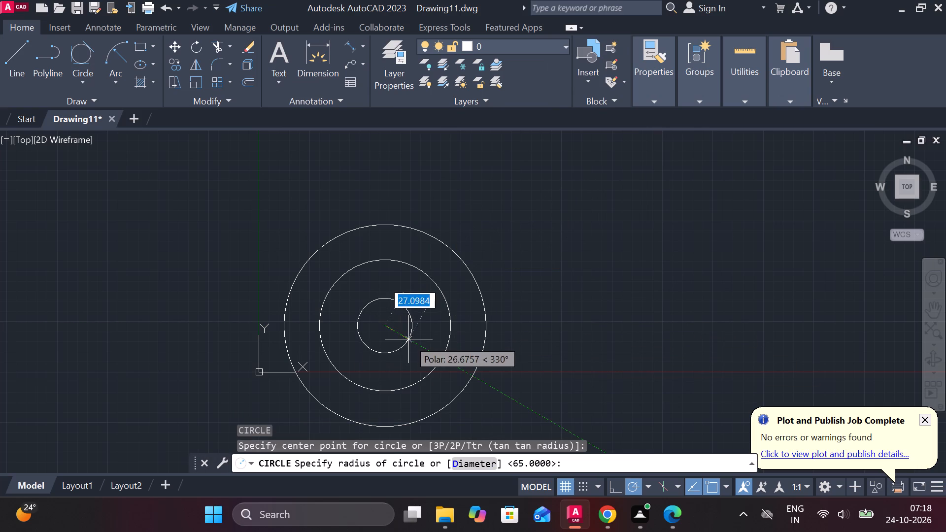
pyautogui.write('D')
pyautogui.press('space')
pyautogui.press('2')
pyautogui.press('4')
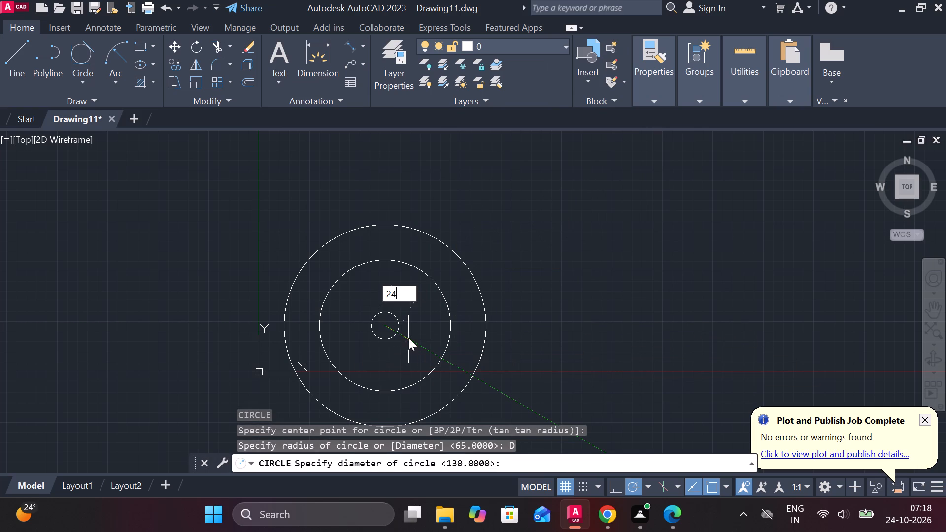
pyautogui.press('0')
pyautogui.press('Return')
# Draw a vertical line about 330 units long upward from the common centre of the circles.
pyautogui.moveTo(449, 317); pyautogui.dragTo(405, 315, button='middle')
pyautogui.moveTo(510, 334); pyautogui.dragTo(468, 334, button='middle')
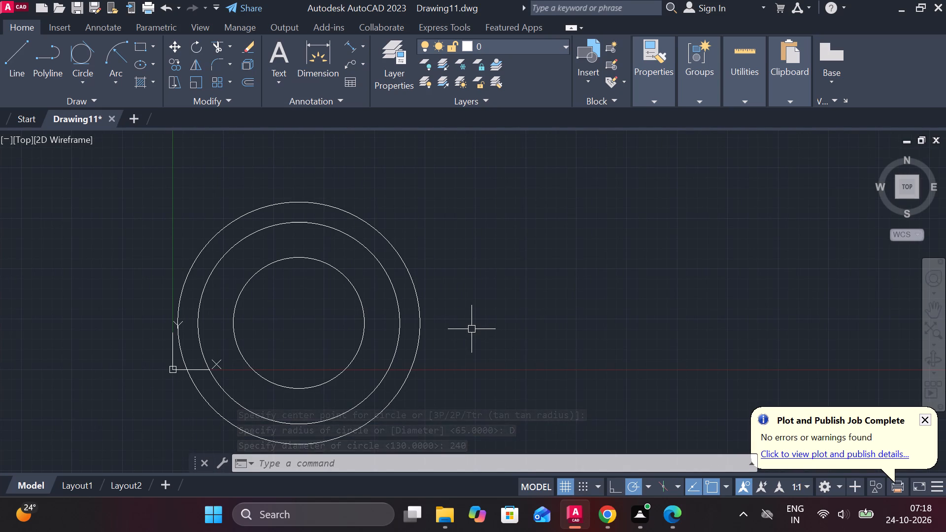
pyautogui.moveTo(477, 329); pyautogui.dragTo(491, 397, button='middle')
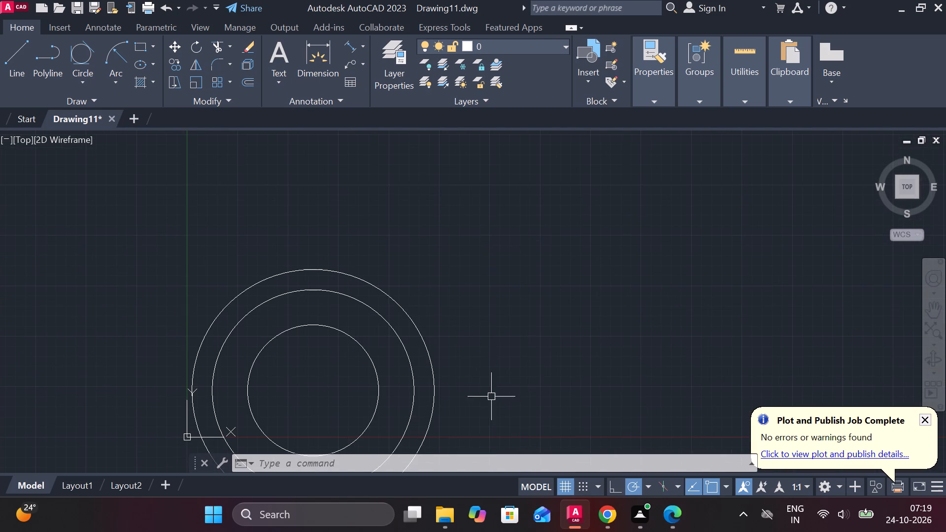
pyautogui.press('l')
pyautogui.press('Return')
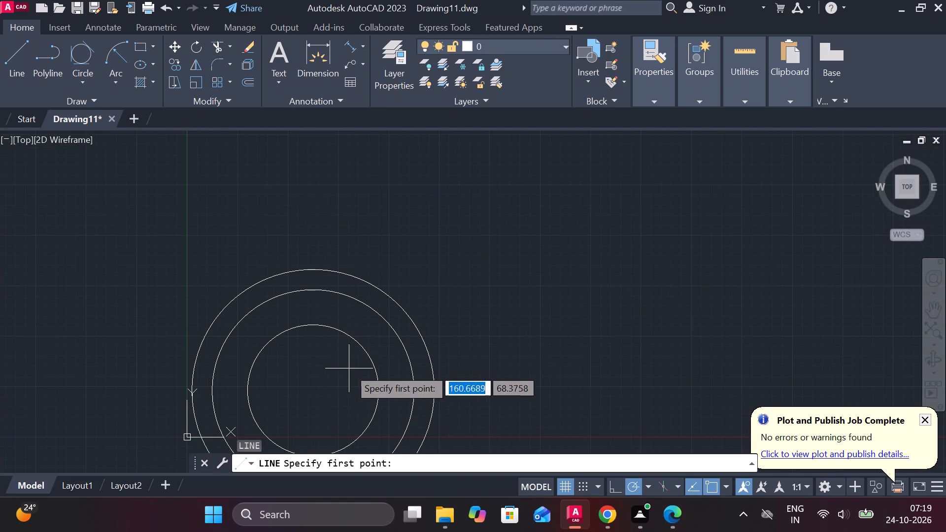
pyautogui.click(314, 390)
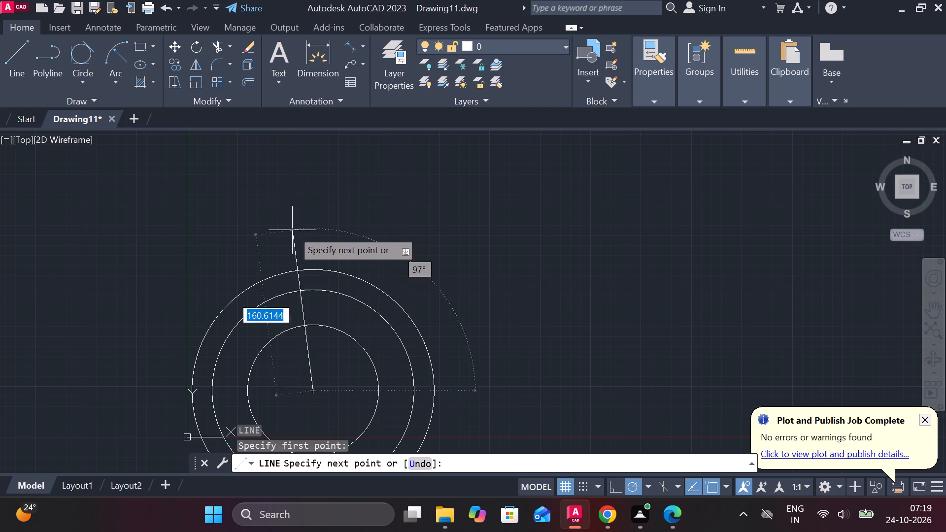
pyautogui.moveTo(316, 175); pyautogui.dragTo(312, 311, button='middle')
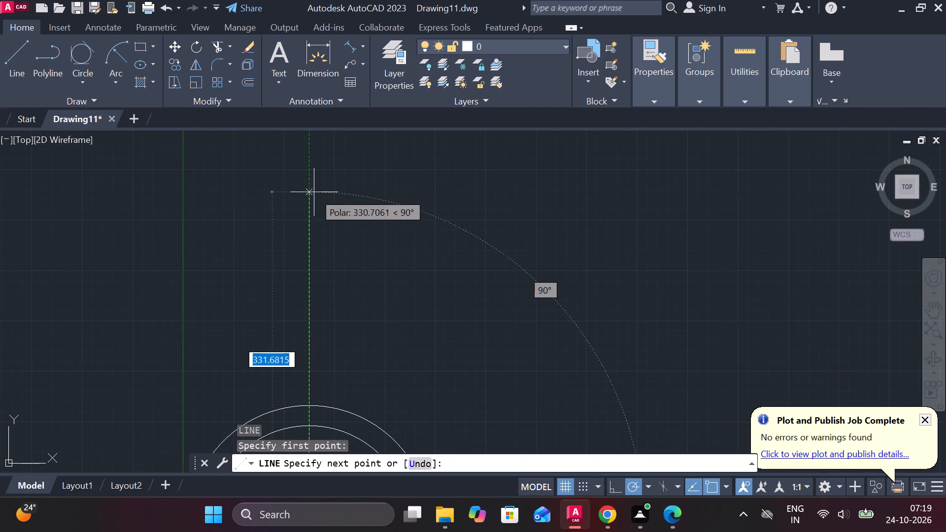
pyautogui.click(314, 191)
pyautogui.press('Escape')
# Draw a horizontal line 250 units long to the right from the common centre of the circles.
pyautogui.scroll(-2, 387, 271)
pyautogui.moveTo(413, 299); pyautogui.dragTo(381, 301, button='middle')
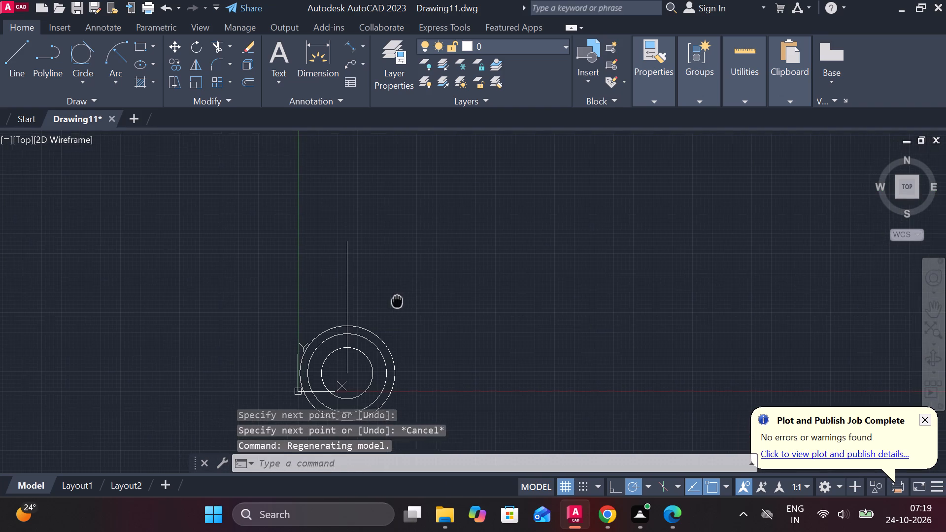
pyautogui.moveTo(381, 301); pyautogui.dragTo(370, 301, button='middle')
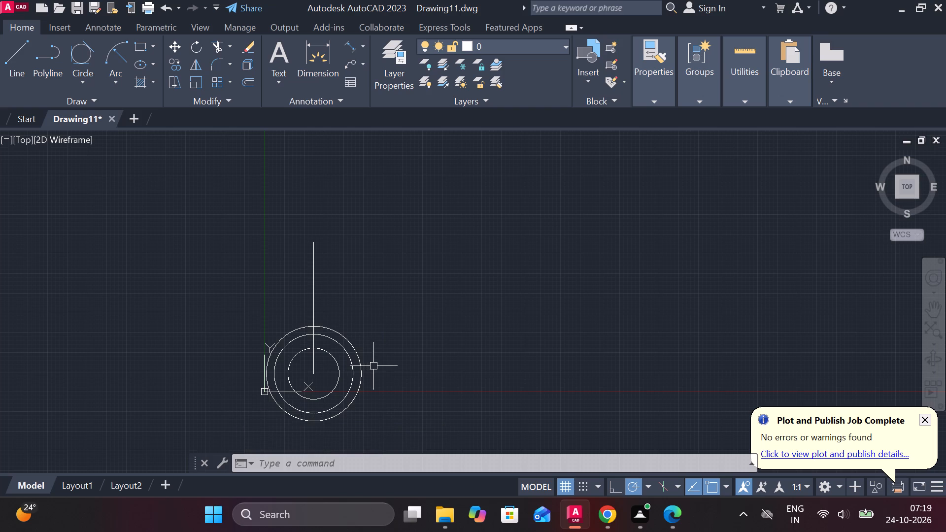
pyautogui.moveTo(374, 366); pyautogui.dragTo(351, 355, button='middle')
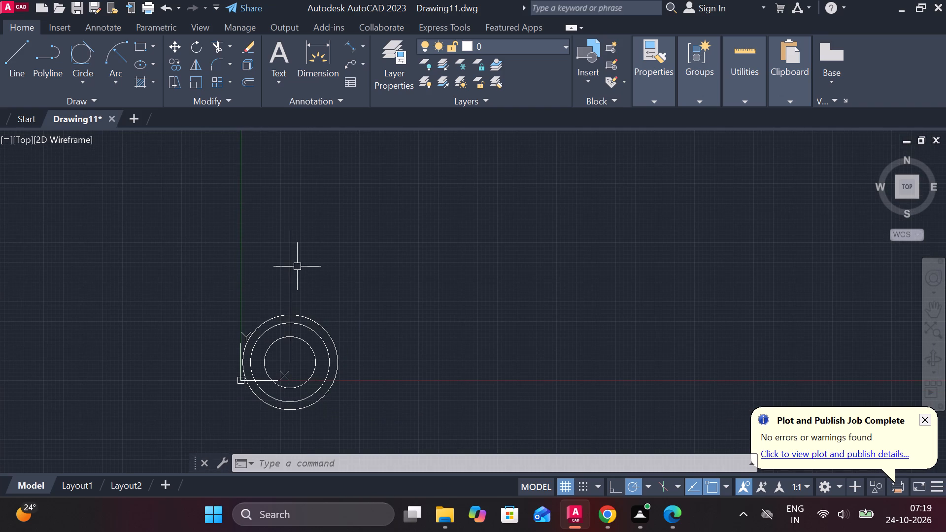
pyautogui.press('l')
pyautogui.press('Return')
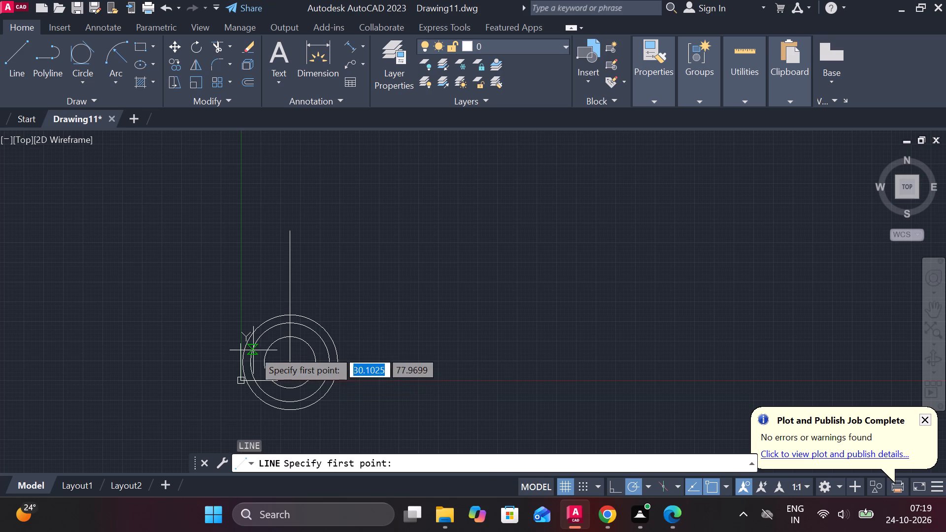
pyautogui.click(293, 359)
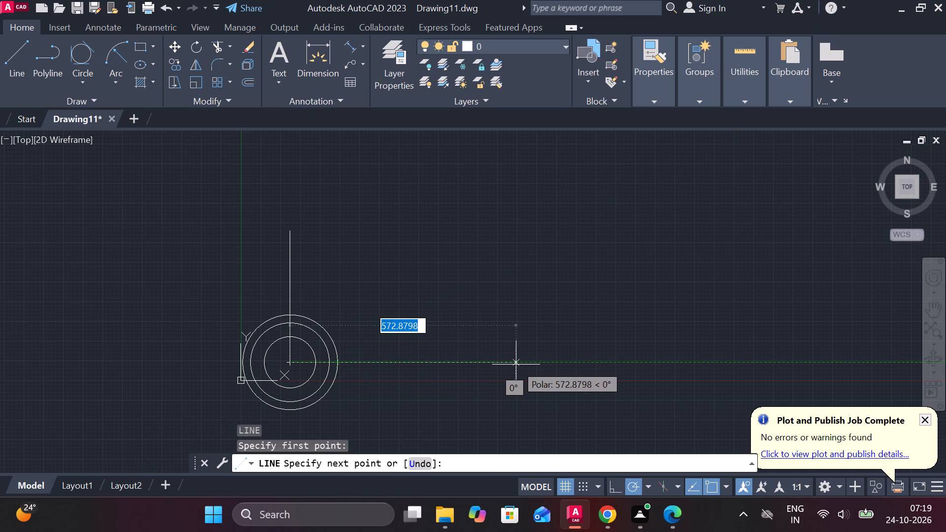
pyautogui.write('250')
pyautogui.press('Return')
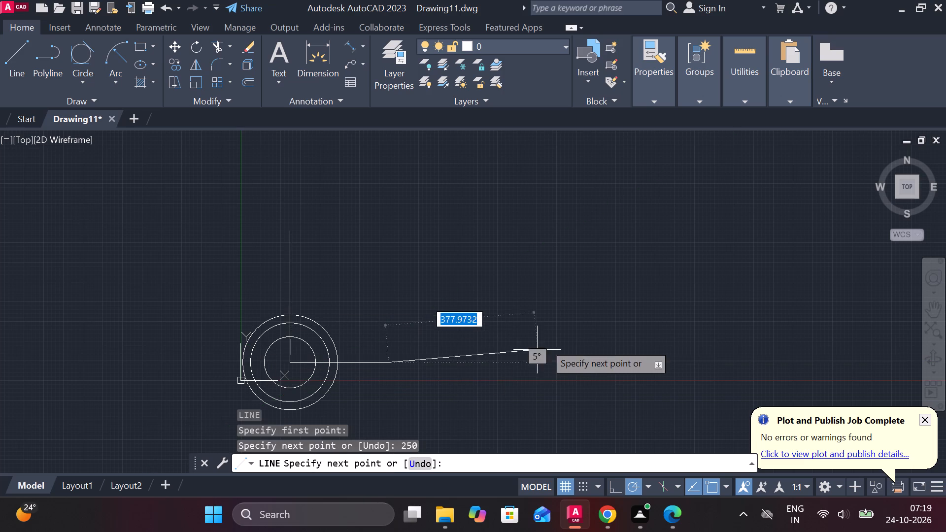
pyautogui.scroll(2, 307, 345)
pyautogui.moveTo(310, 346); pyautogui.dragTo(332, 199, button='middle')
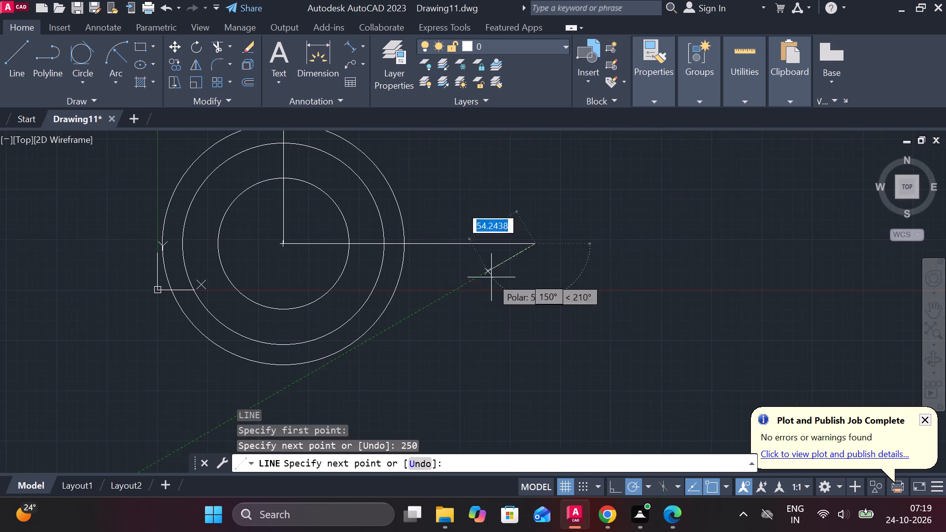
pyautogui.moveTo(496, 298); pyautogui.dragTo(379, 307, button='middle')
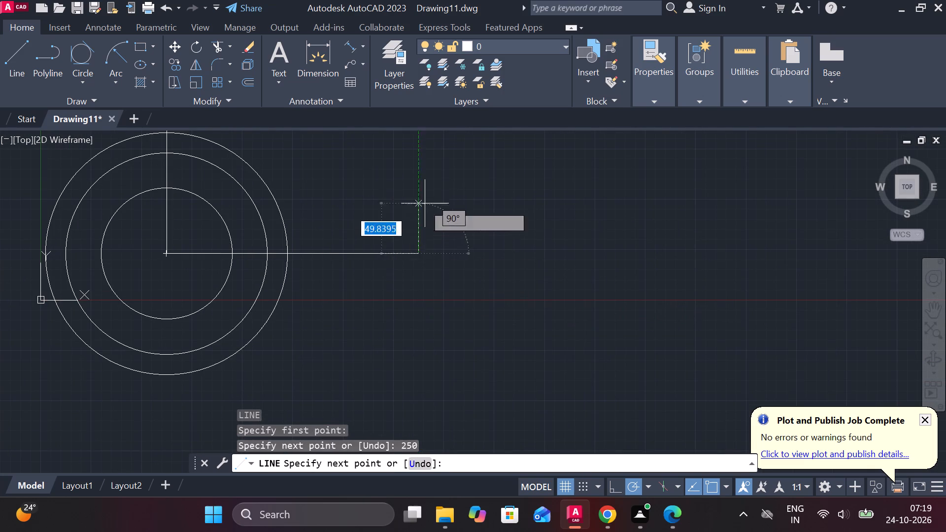
pyautogui.press('Escape')
# Draw a circle of diameter 160 centred on the free end of the 250-unit horizontal line.
pyautogui.write('C')
pyautogui.press('space')
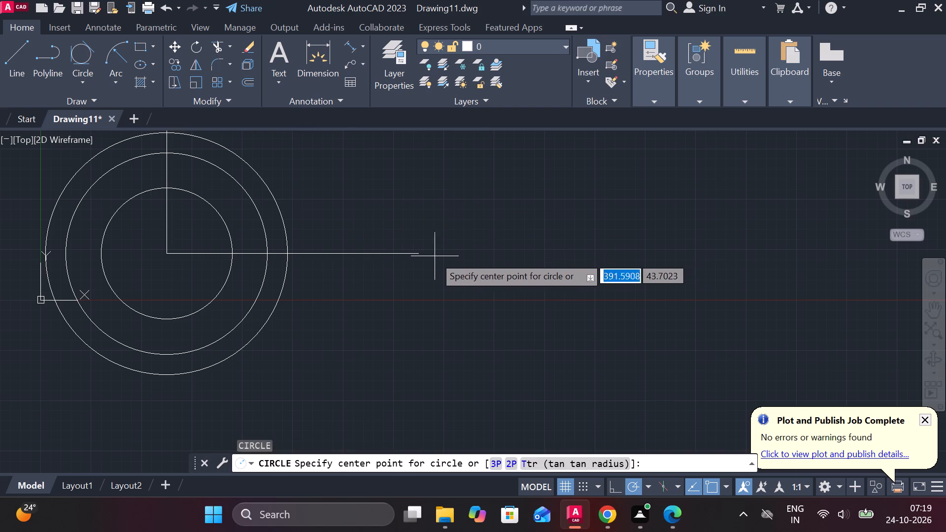
pyautogui.click(417, 249)
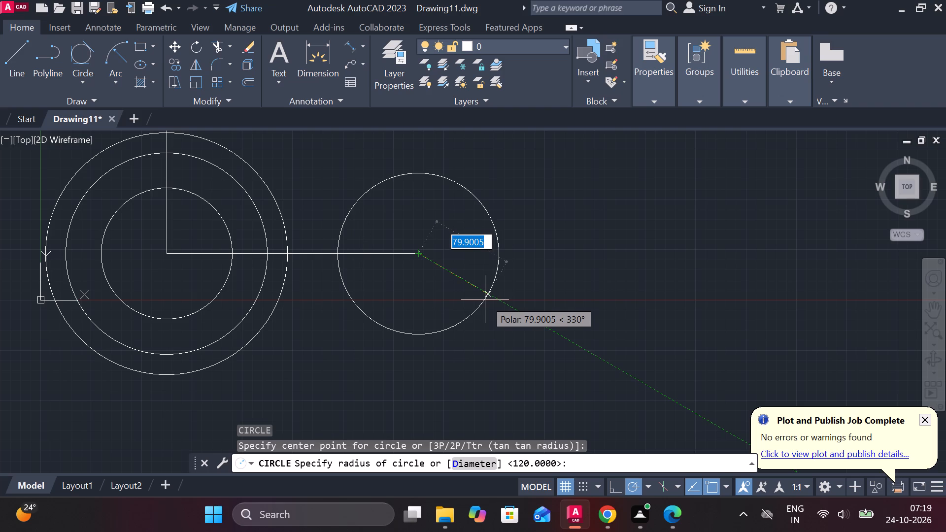
pyautogui.press('d')
pyautogui.press('Return')
pyautogui.write('160')
pyautogui.press('Return')
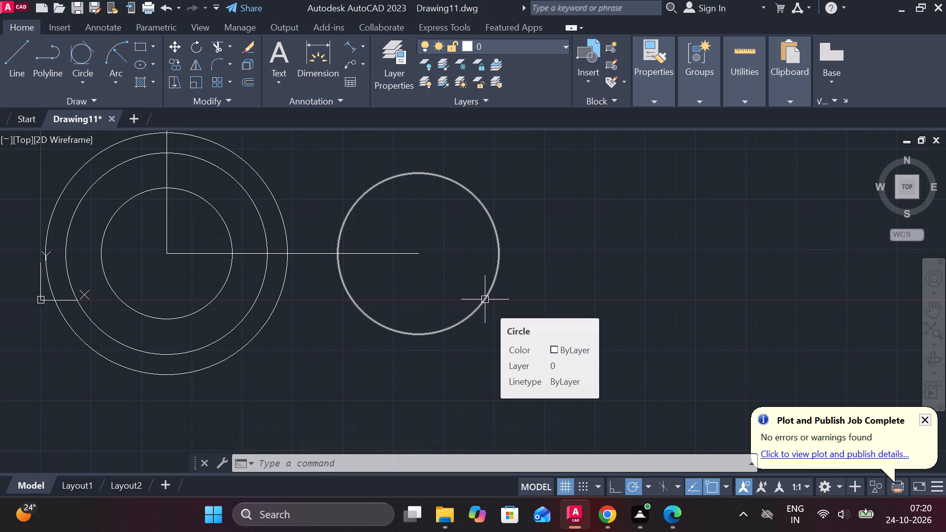
# Draw an upper tangent line from the outer 240-diameter circle to the top of the 160-diameter circle.
pyautogui.moveTo(533, 225); pyautogui.dragTo(546, 227, button='middle')
pyautogui.press('Escape')
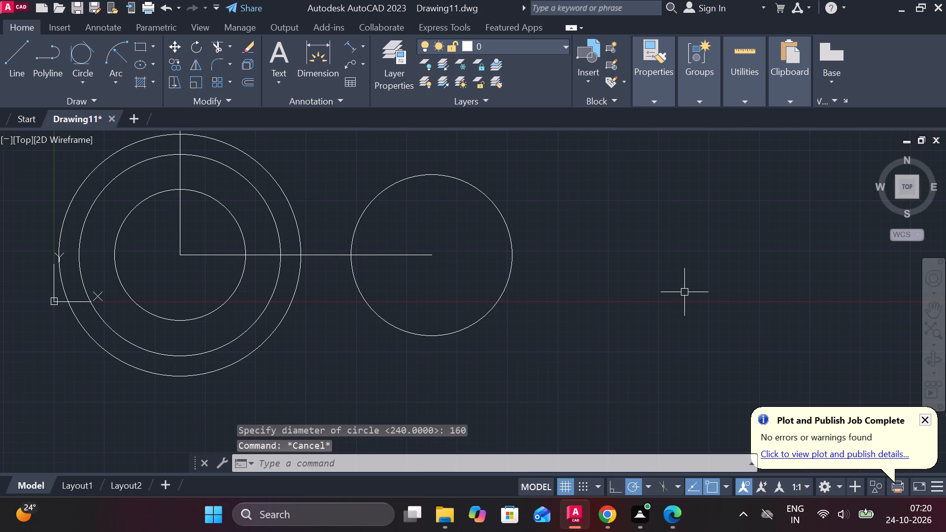
pyautogui.press('l')
pyautogui.press('Return')
pyautogui.write('TAN')
pyautogui.press('Return')
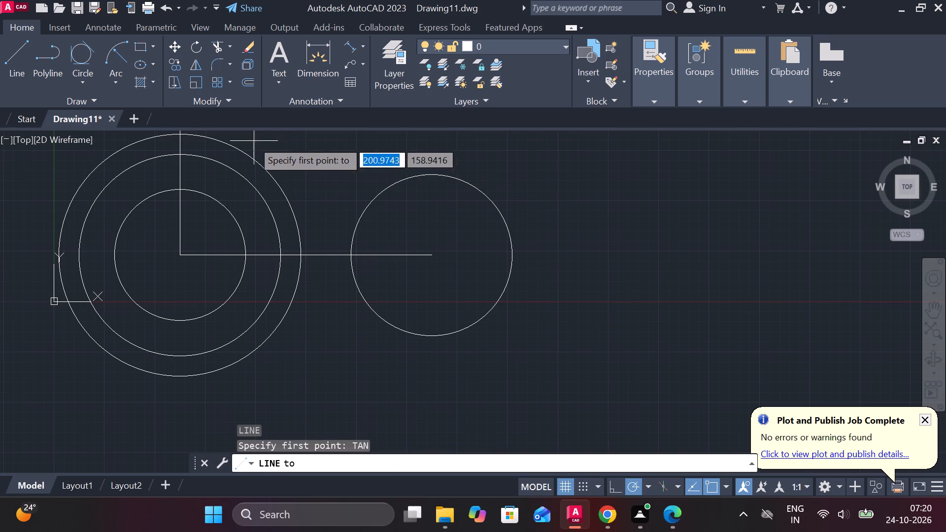
pyautogui.click(206, 145)
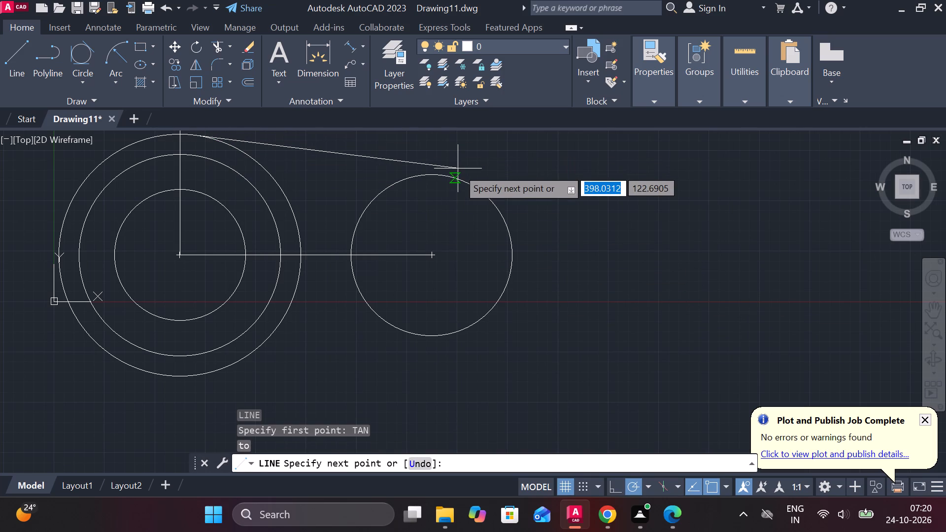
pyautogui.write('TAN')
pyautogui.press('space')
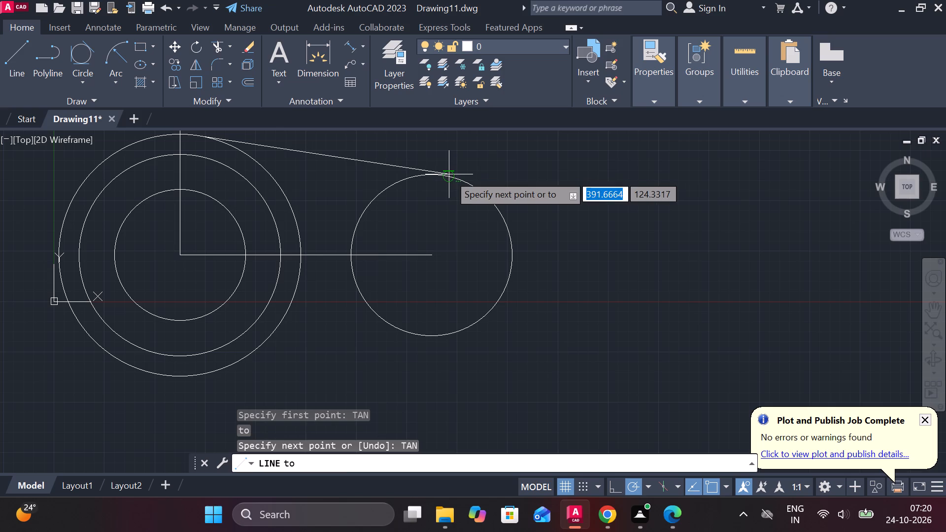
pyautogui.click(449, 174)
pyautogui.scroll(-1, 547, 249)
pyautogui.moveTo(549, 250); pyautogui.dragTo(578, 254, button='middle')
pyautogui.press('Escape')
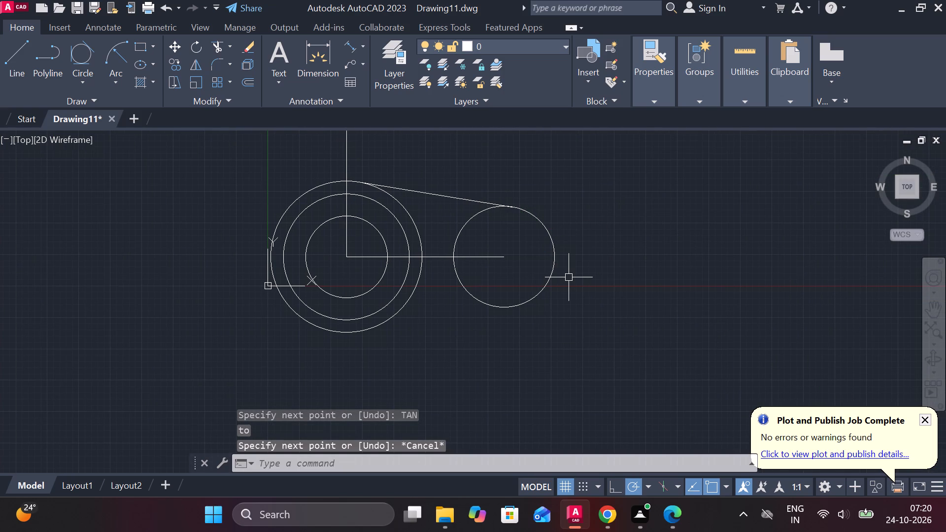
# Draw a lower tangent line from the outer 240-diameter circle to the bottom of the 160-diameter circle.
pyautogui.press('l')
pyautogui.press('Return')
pyautogui.write('TAN')
pyautogui.press('space')
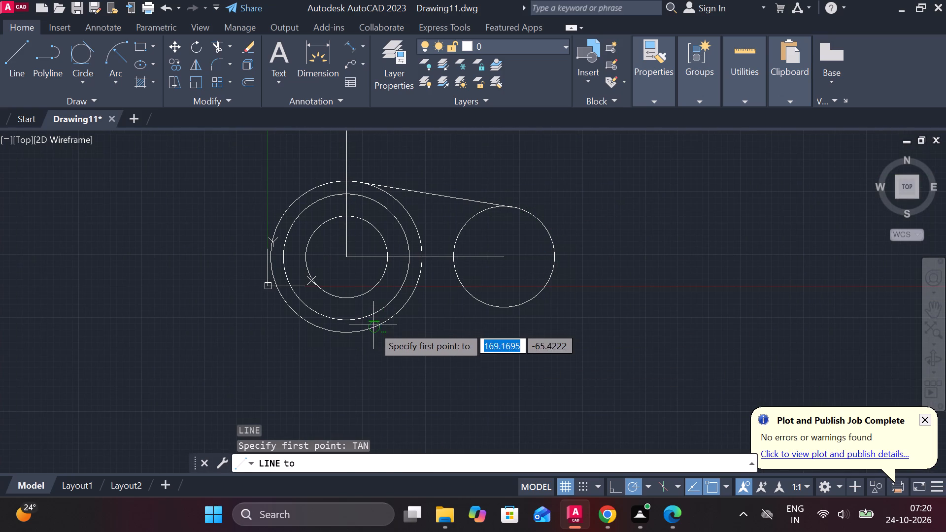
pyautogui.click(373, 326)
pyautogui.write('TAN')
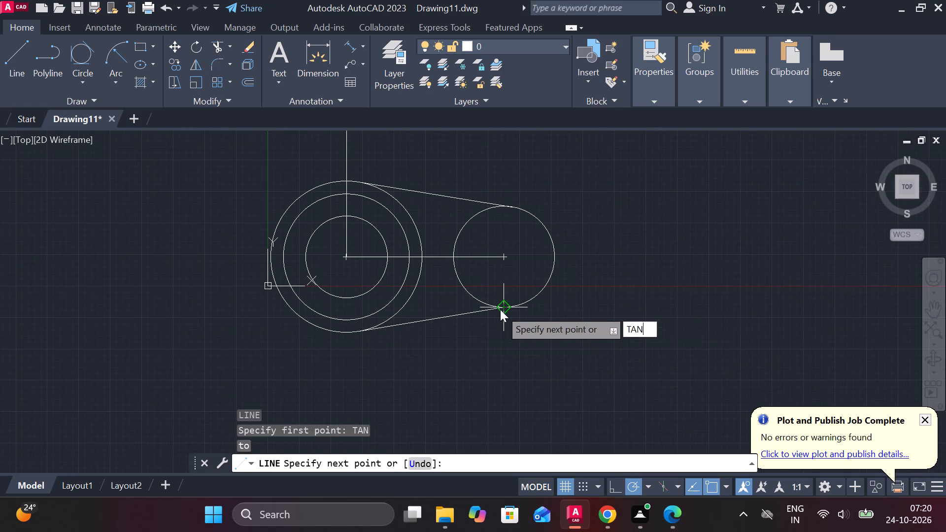
pyautogui.press('space')
pyautogui.click(500, 309)
pyautogui.press('Escape')
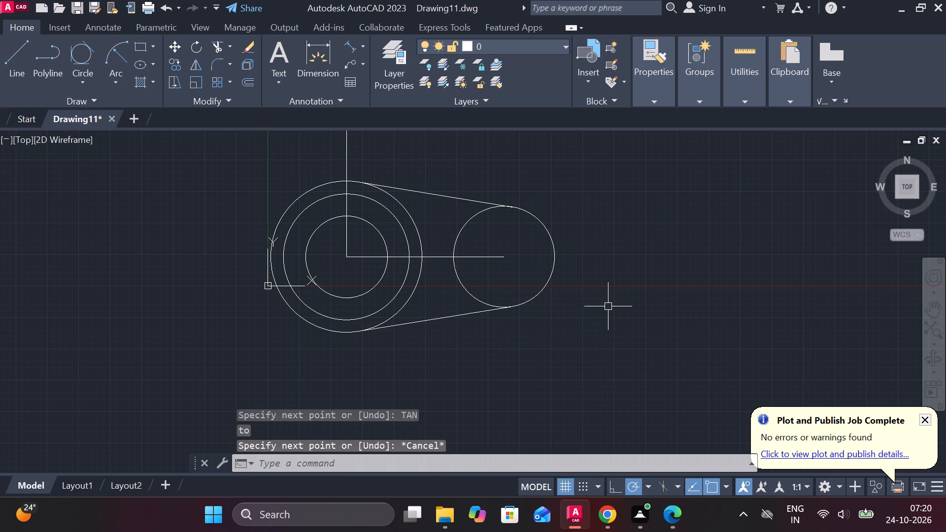
# Trim the inward-facing arcs of the 240- and 160-diameter circles between the two tangent lines.
pyautogui.write('TR')
pyautogui.press('space')
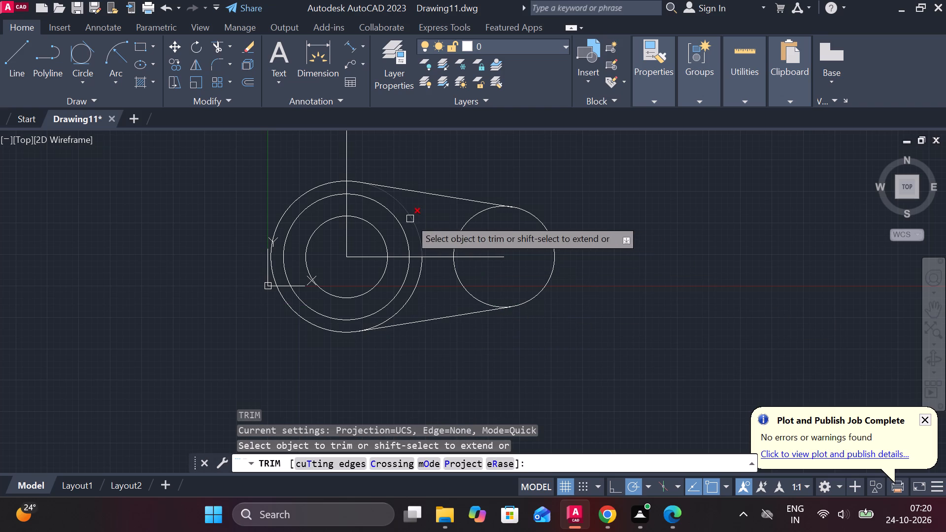
pyautogui.click(410, 219)
pyautogui.click(418, 288)
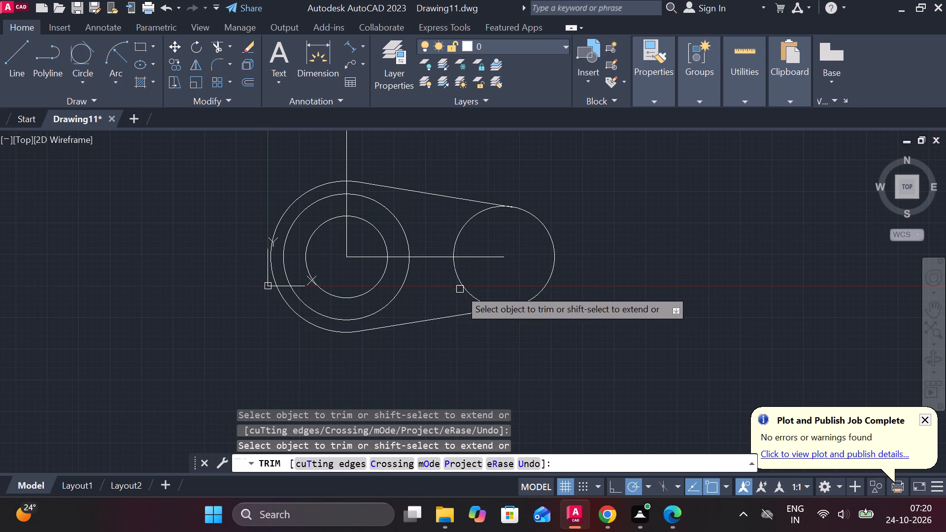
pyautogui.click(461, 289)
pyautogui.click(455, 237)
pyautogui.moveTo(487, 351); pyautogui.dragTo(506, 368, button='middle')
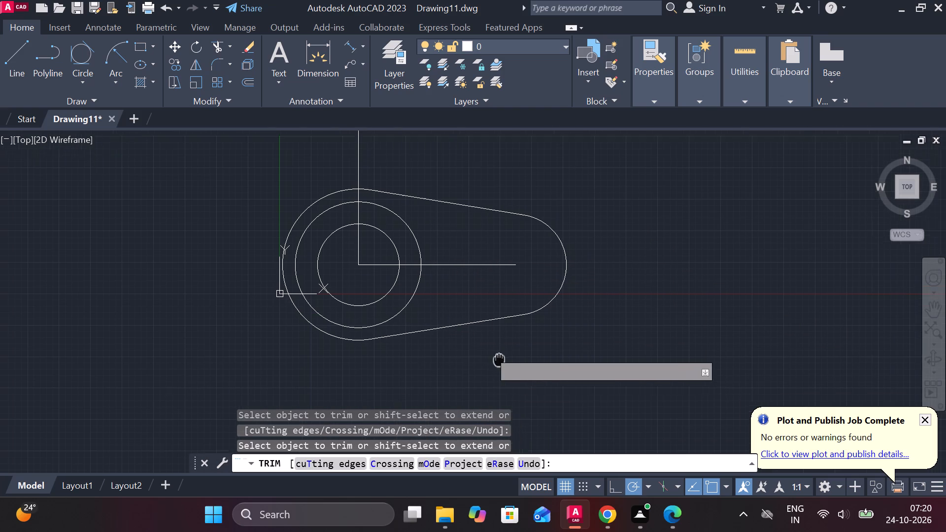
pyautogui.moveTo(506, 368); pyautogui.dragTo(513, 380, button='middle')
pyautogui.press('Escape')
# Lengthen the horizontal centre line past the rounded end of the profile to about 474 units in total.
pyautogui.click(491, 288)
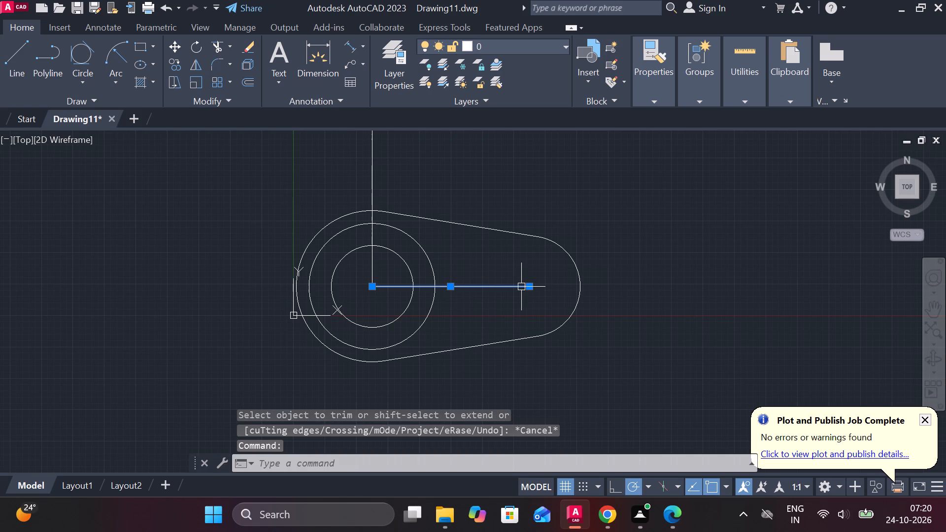
pyautogui.click(556, 324)
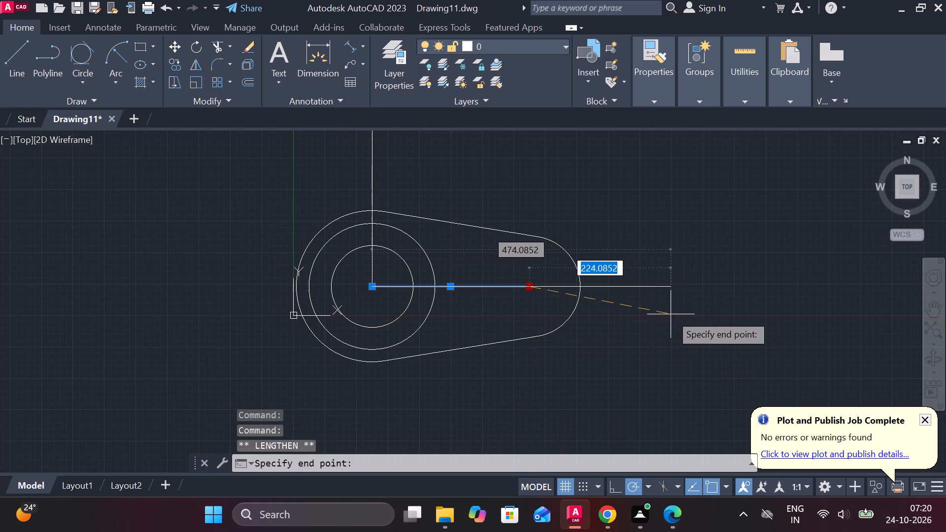
pyautogui.click(671, 314)
pyautogui.press('Escape')
# Draw a vertical line about 510 units long upward from the centre of the profile's right-hand end arc.
pyautogui.scroll(-1, 509, 330)
pyautogui.moveTo(512, 314); pyautogui.dragTo(512, 316, button='middle')
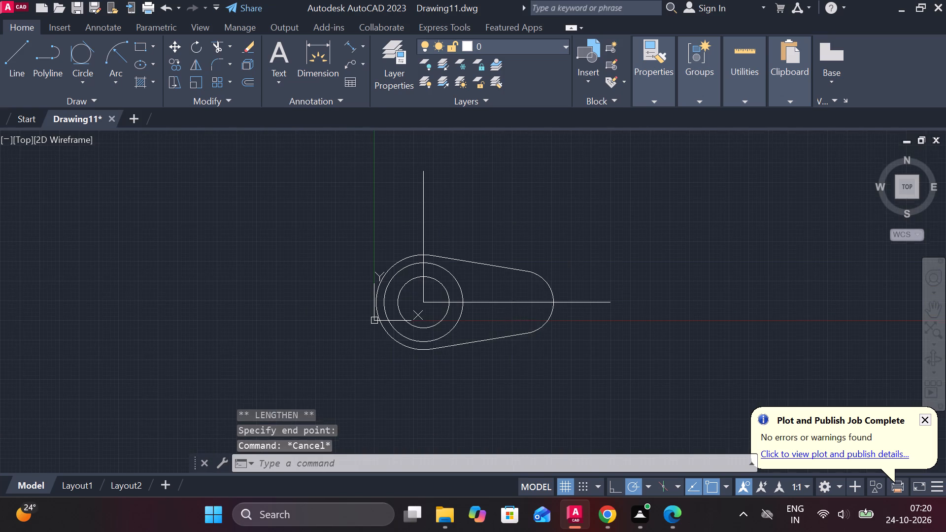
pyautogui.moveTo(512, 316); pyautogui.dragTo(522, 386, button='middle')
pyautogui.scroll(2, 501, 347)
pyautogui.scroll(-1, 483, 327)
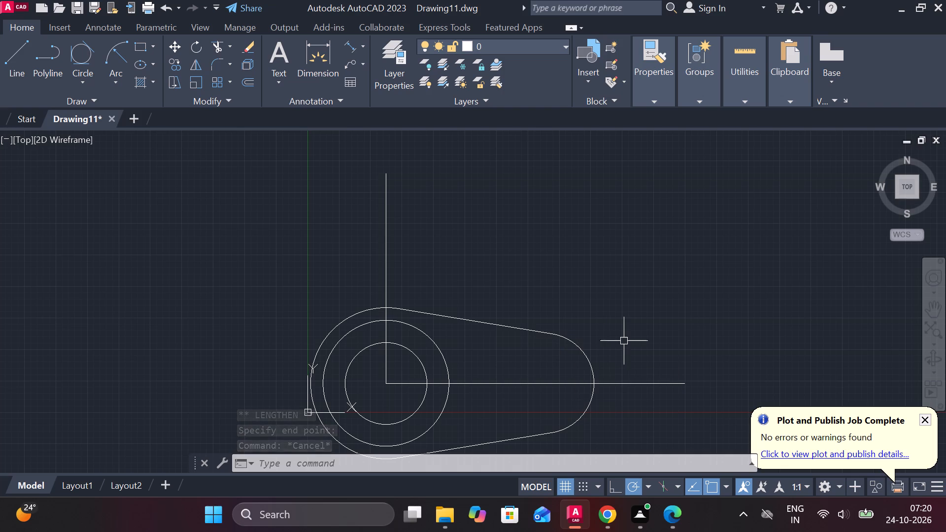
pyautogui.press('l')
pyautogui.press('Return')
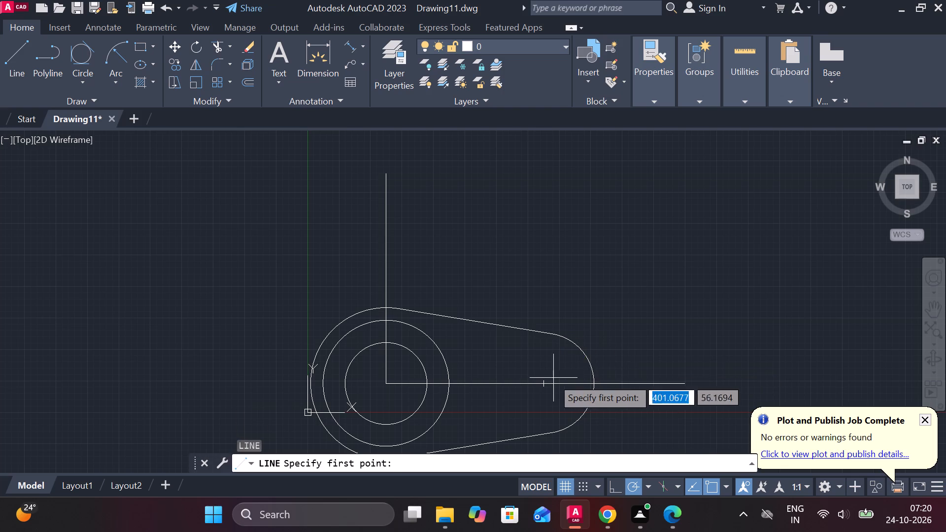
pyautogui.click(544, 379)
pyautogui.moveTo(544, 193); pyautogui.dragTo(535, 361, button='middle')
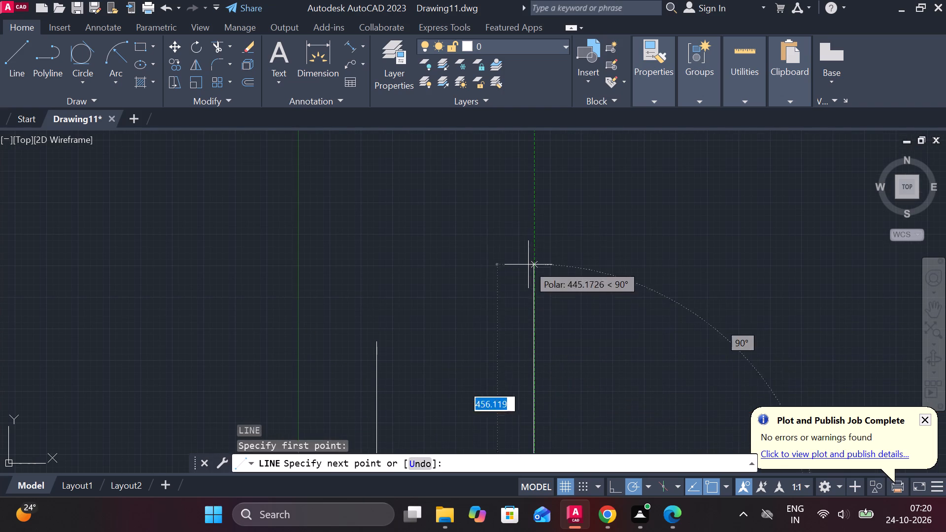
pyautogui.click(522, 229)
pyautogui.hotkey('ctrl', 'z')
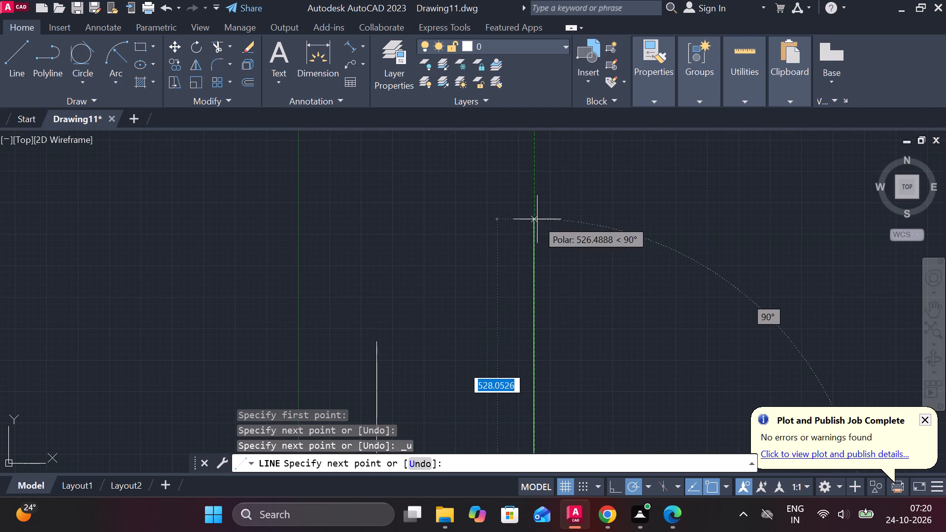
pyautogui.click(537, 228)
pyautogui.press('Escape')
# Draw a vertical line about 295 units long upward from the left quadrant of the 240-diameter outer arc.
pyautogui.moveTo(565, 350); pyautogui.dragTo(595, 234, button='middle')
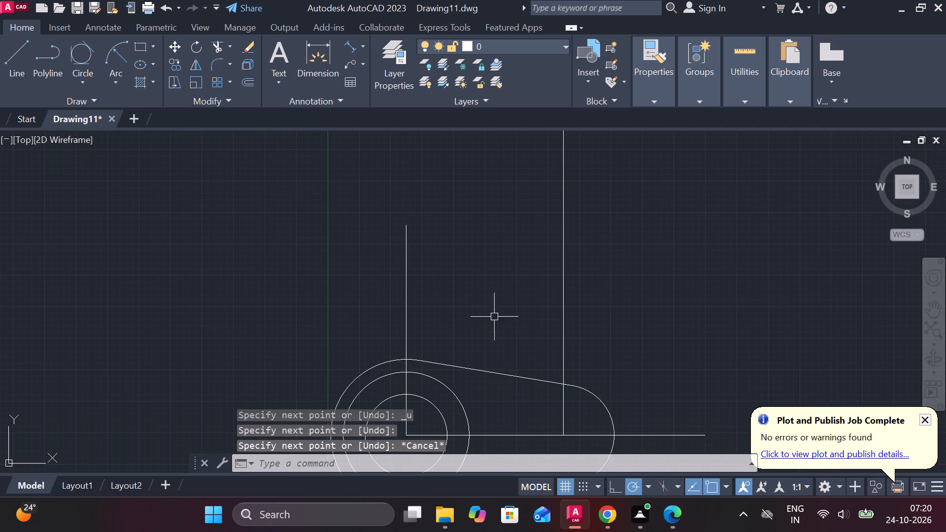
pyautogui.moveTo(488, 304); pyautogui.dragTo(488, 273, button='middle')
pyautogui.scroll(1, 488, 295)
pyautogui.moveTo(449, 256); pyautogui.dragTo(488, 320, button='middle')
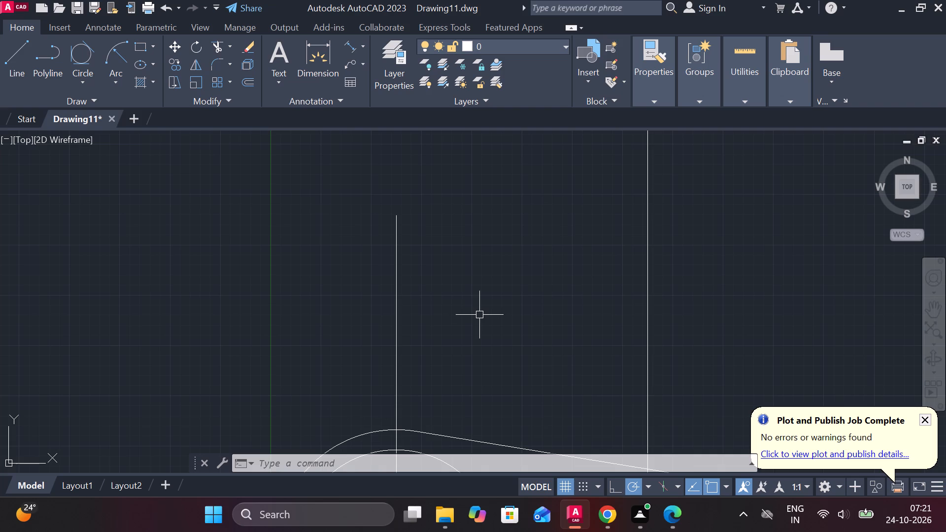
pyautogui.press('l')
pyautogui.press('Return')
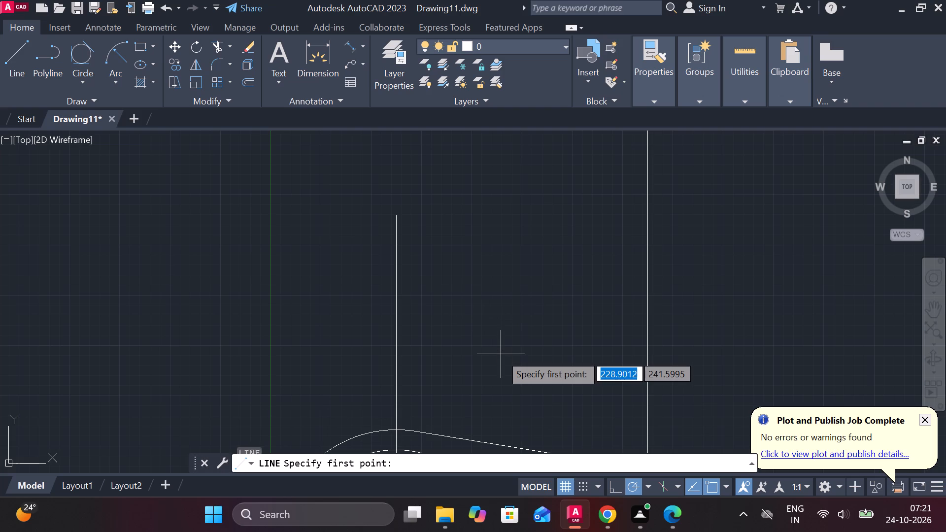
pyautogui.moveTo(481, 346); pyautogui.dragTo(453, 235, button='middle')
pyautogui.moveTo(263, 391); pyautogui.dragTo(281, 333, button='middle')
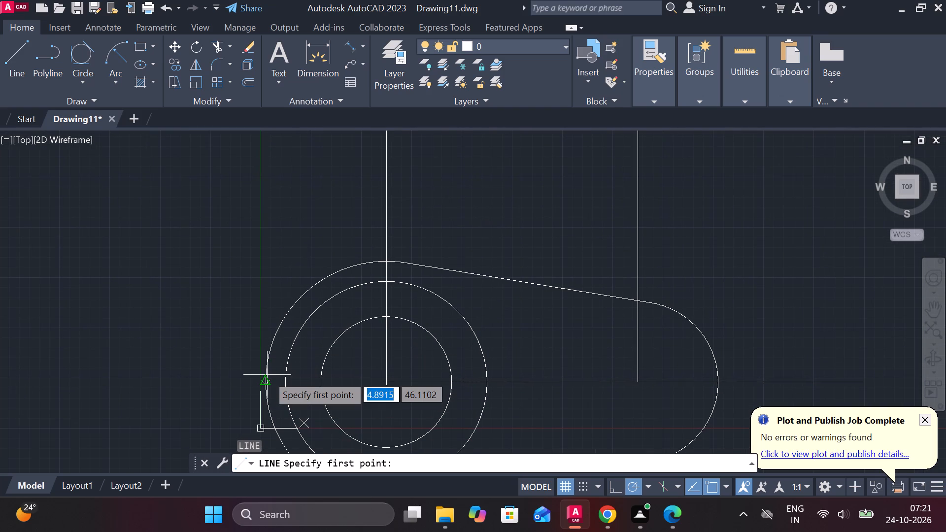
pyautogui.click(268, 380)
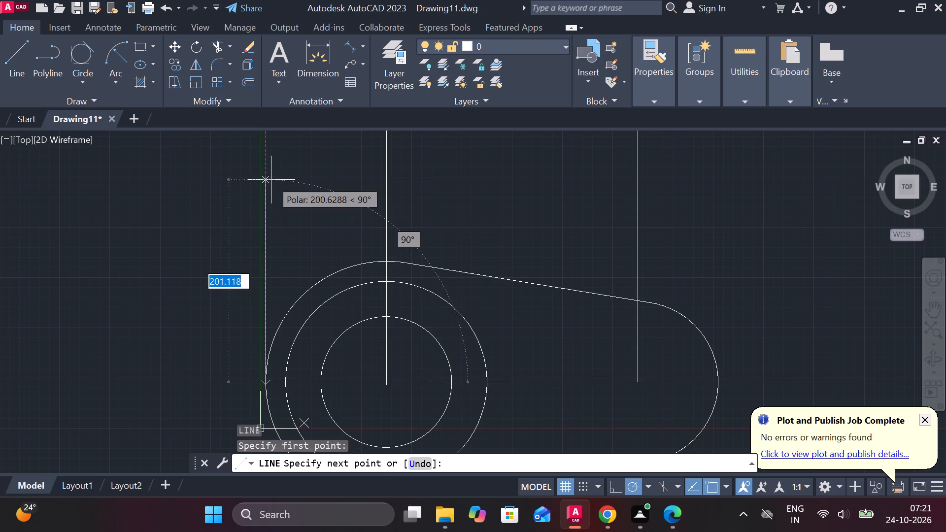
pyautogui.moveTo(273, 183); pyautogui.dragTo(258, 301, button='middle')
pyautogui.click(259, 202)
pyautogui.press('Escape')
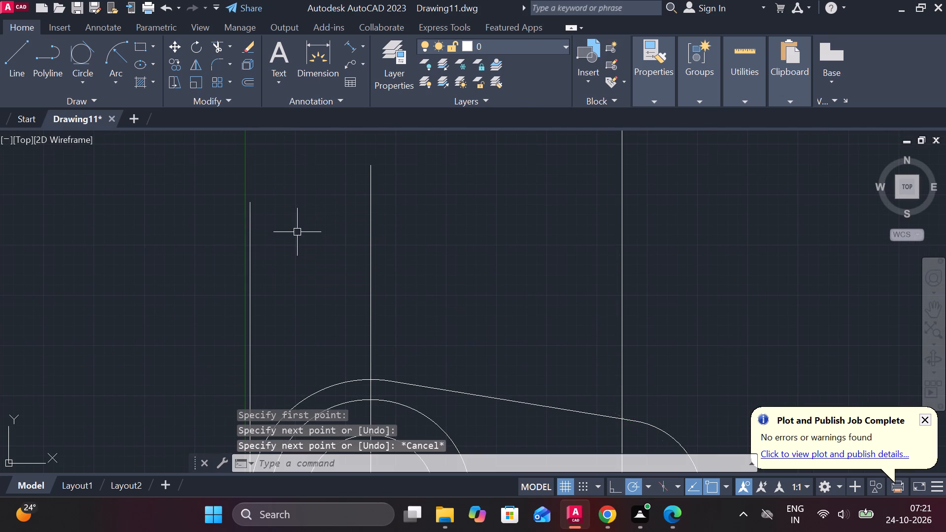
# Draw a 240-unit horizontal line rightward from the left vertical line above the profile, continuing with a 50-unit vertical segment upward.
pyautogui.press('l')
pyautogui.press('Return')
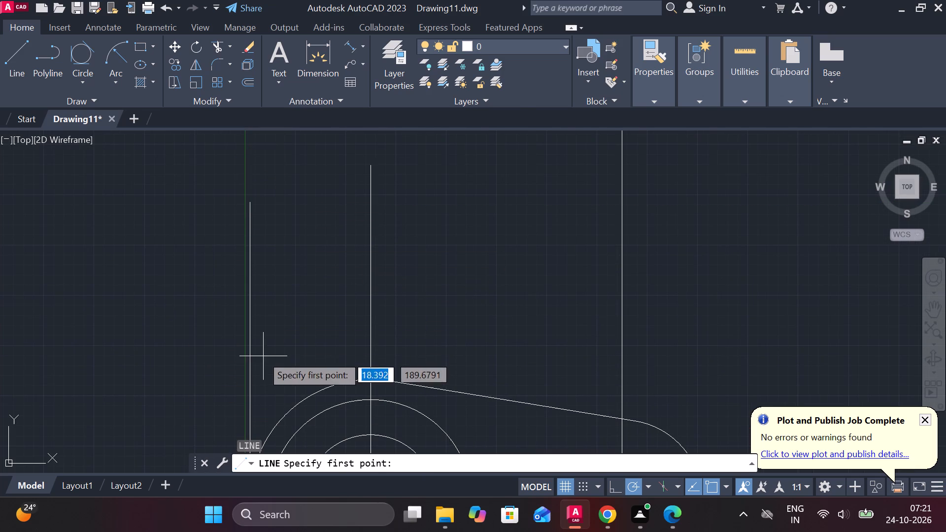
pyautogui.click(248, 317)
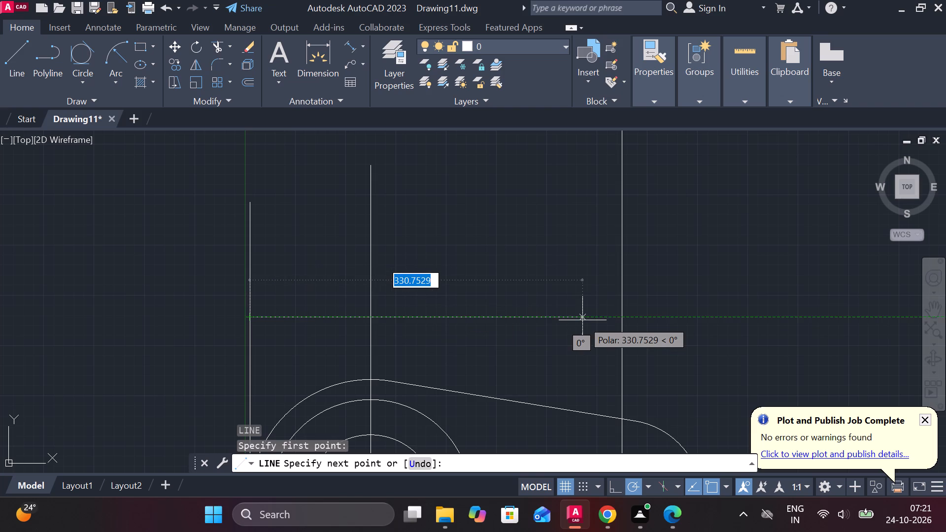
pyautogui.write('240')
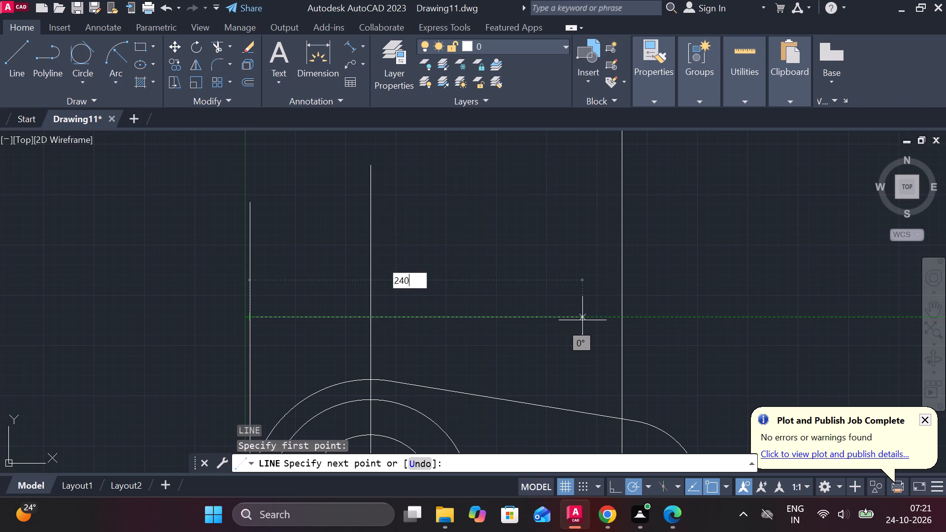
pyautogui.press('Return')
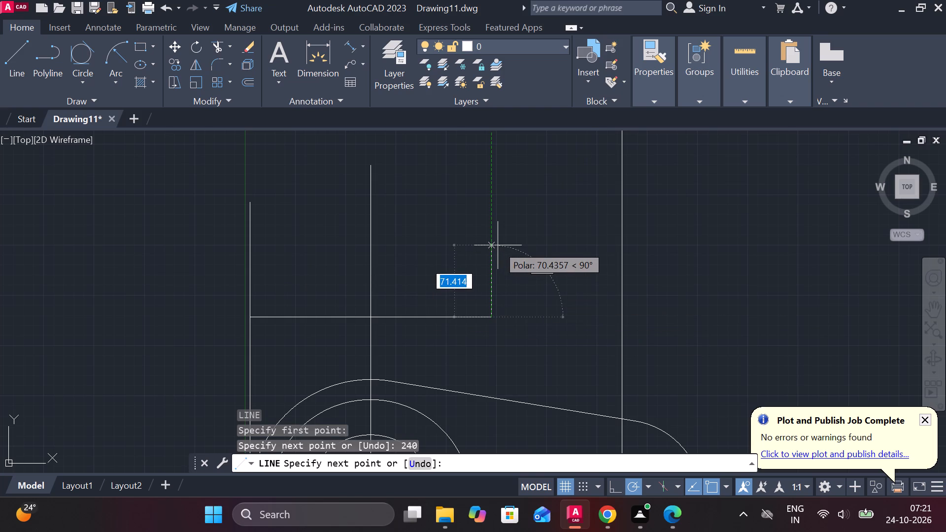
pyautogui.press('5')
pyautogui.press('0')
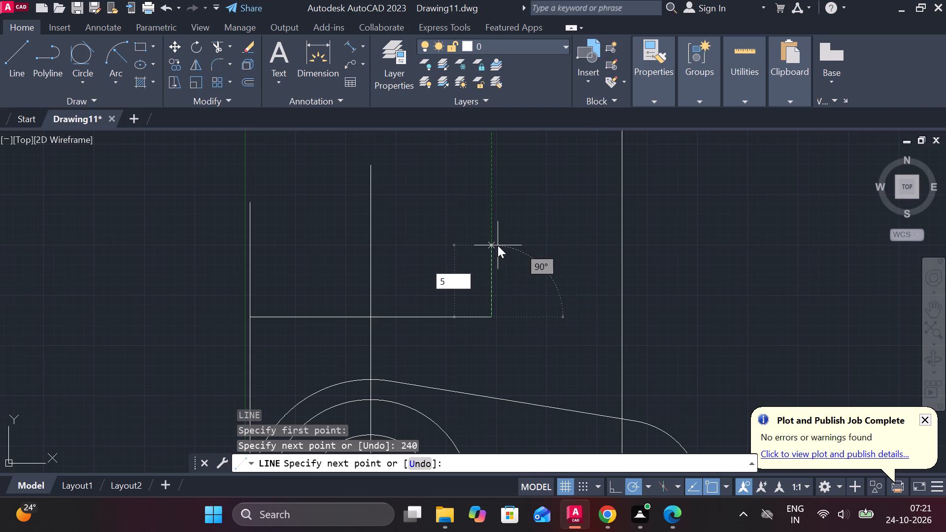
pyautogui.press('Return')
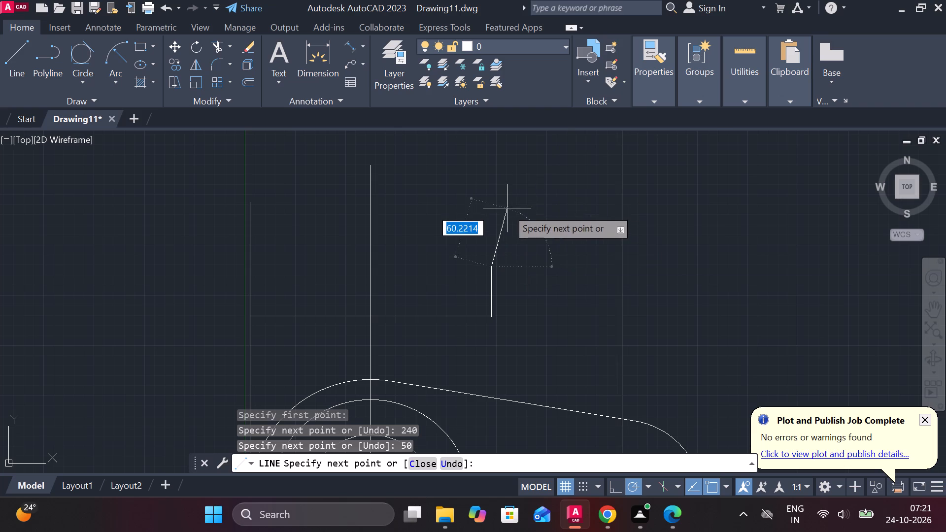
pyautogui.press('Escape')
# Draw a vertical line about 240 units long upward from the right quadrant of the profile's right-hand end arc.
pyautogui.press('l')
pyautogui.press('Return')
pyautogui.moveTo(642, 302); pyautogui.dragTo(583, 208, button='middle')
pyautogui.click(649, 404)
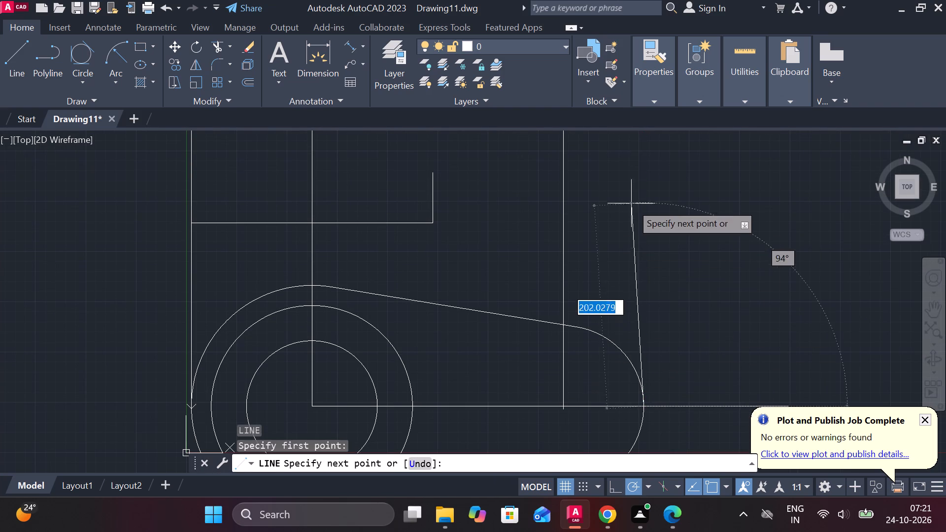
pyautogui.click(642, 162)
pyautogui.press('Escape')
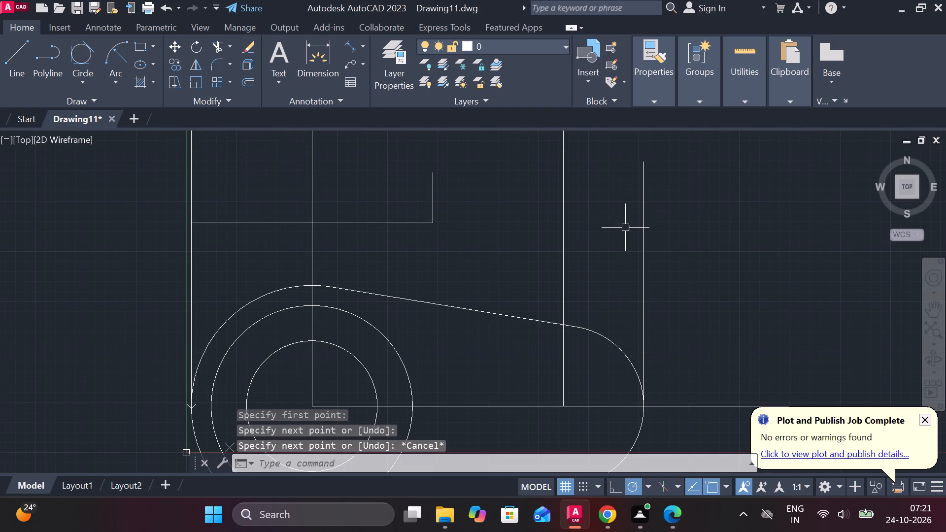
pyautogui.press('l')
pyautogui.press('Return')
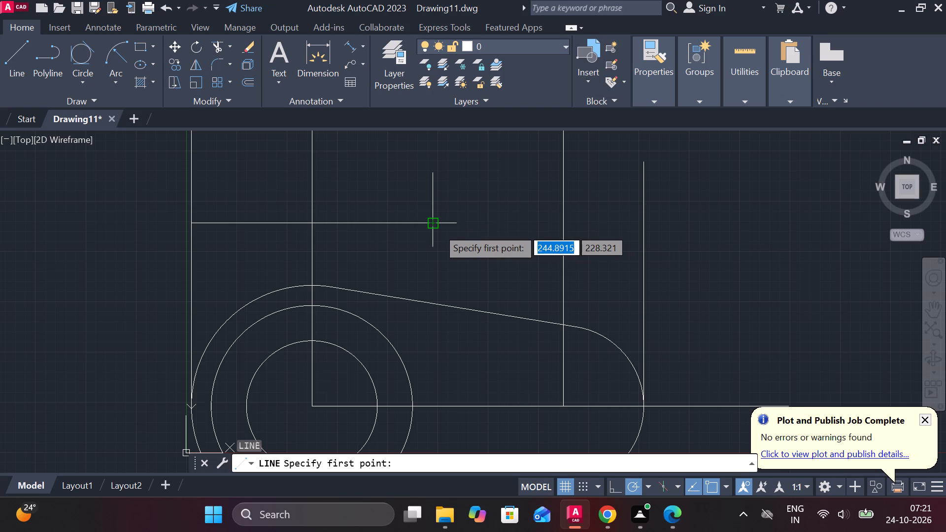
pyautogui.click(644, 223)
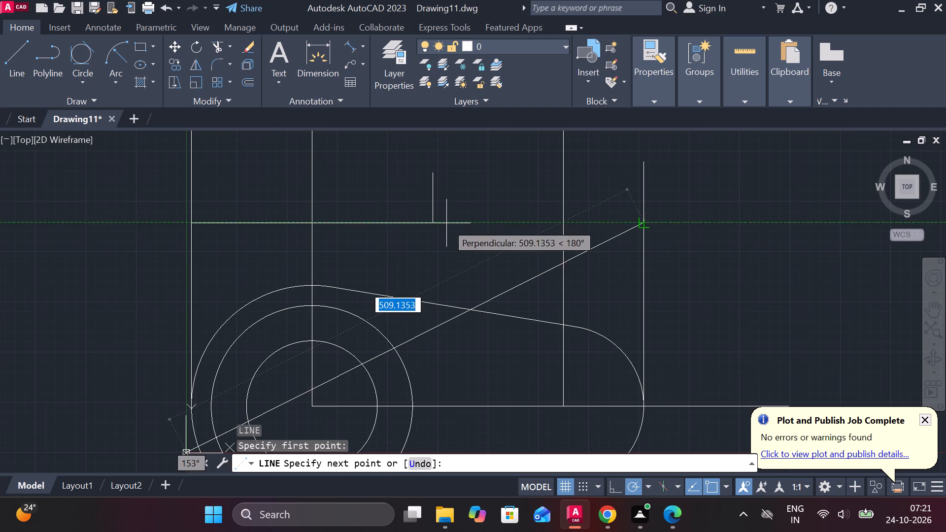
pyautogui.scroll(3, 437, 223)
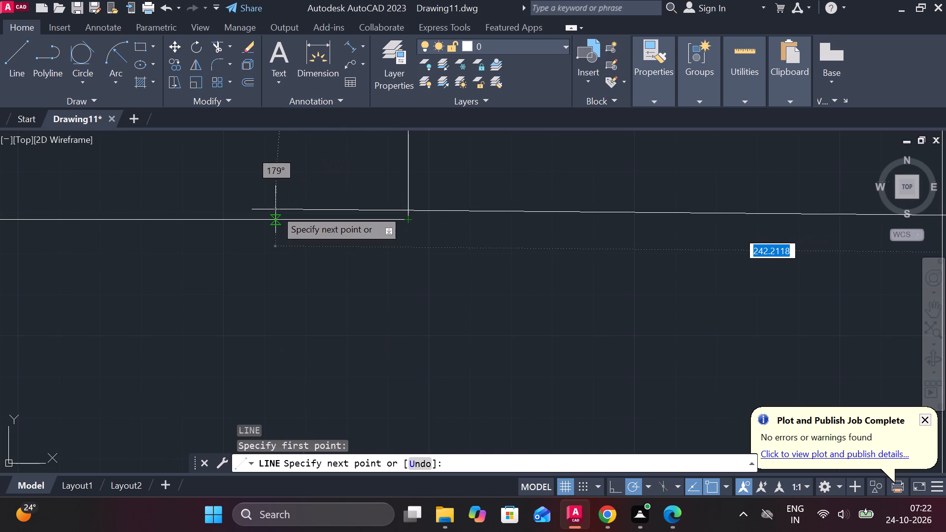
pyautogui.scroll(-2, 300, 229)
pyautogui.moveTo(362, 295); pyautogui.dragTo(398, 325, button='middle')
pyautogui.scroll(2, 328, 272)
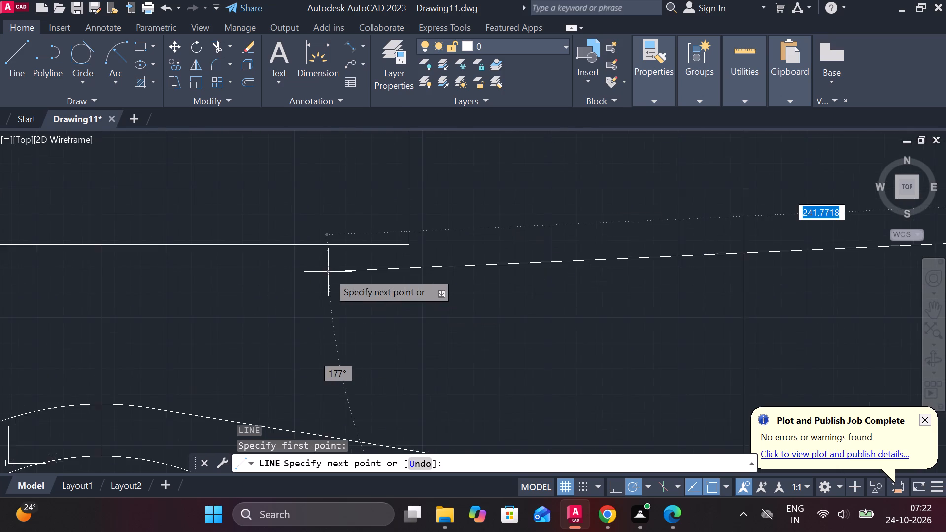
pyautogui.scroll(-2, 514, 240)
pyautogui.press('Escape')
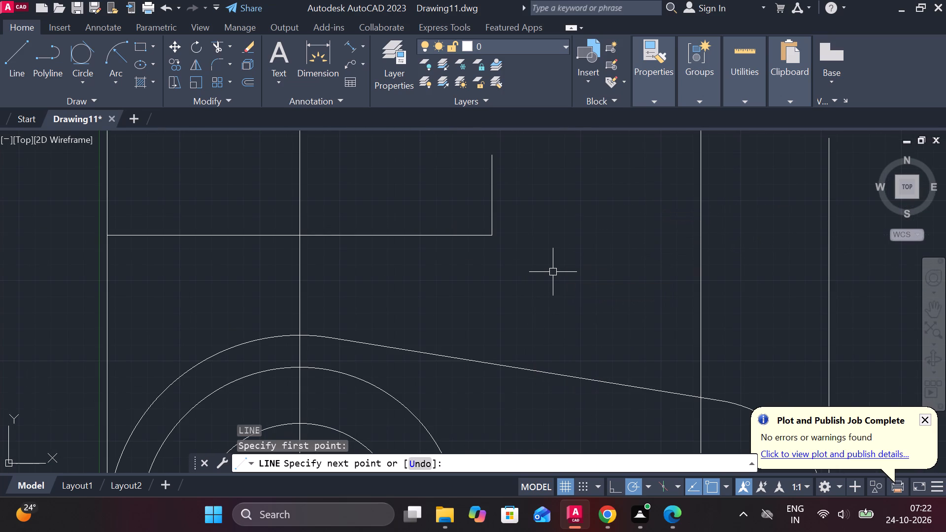
# Extend the 240-unit horizontal line of the upper view to the vertical projection line at the profile's right-hand end.
pyautogui.write('EX')
pyautogui.press('space')
pyautogui.click(457, 235)
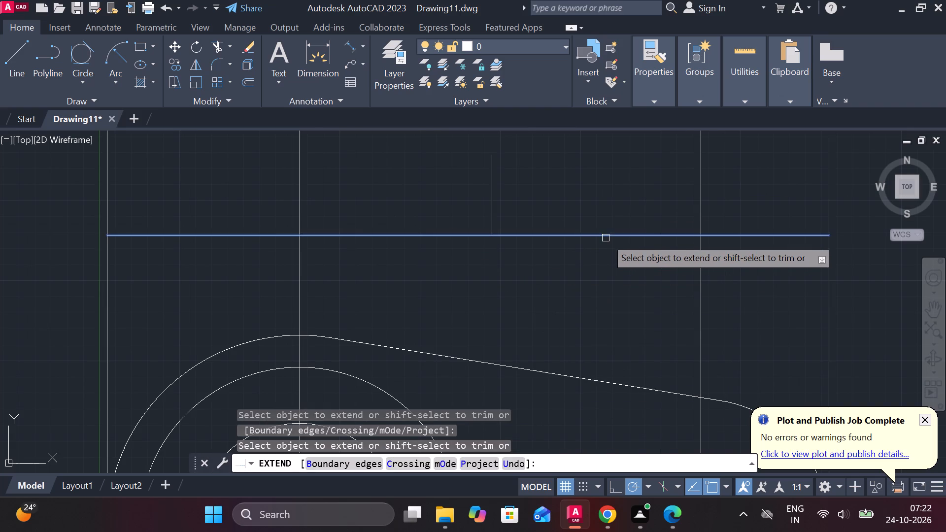
pyautogui.click(606, 238)
pyautogui.moveTo(705, 294); pyautogui.dragTo(631, 316, button='middle')
pyautogui.press('Escape')
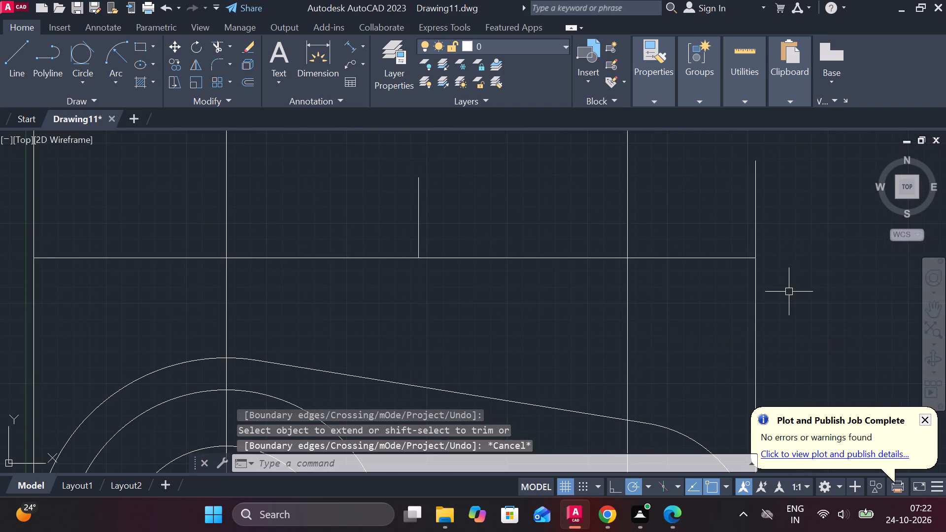
# From the base line's right end, draw lines 160 units left, 50 units up, and left to the top of the existing 50-unit vertical.
pyautogui.press('l')
pyautogui.press('Return')
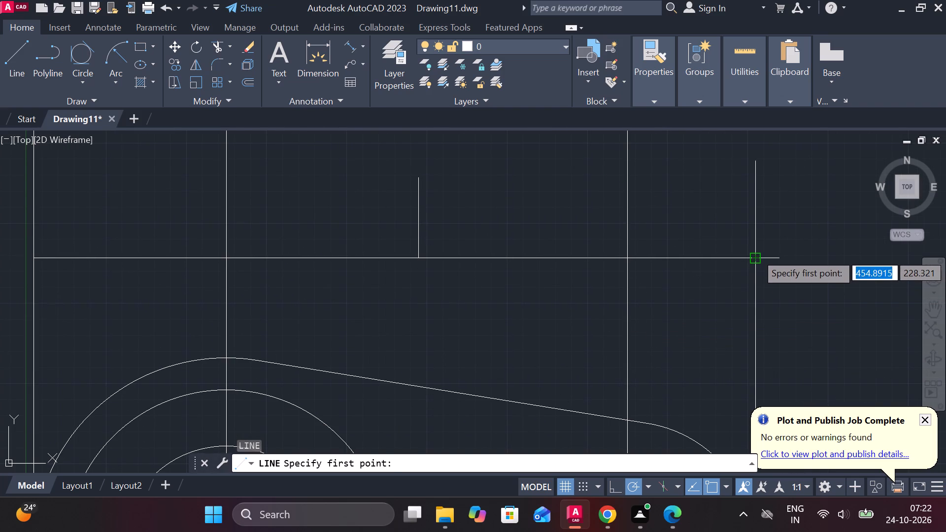
pyautogui.click(756, 253)
pyautogui.scroll(-2, 756, 253)
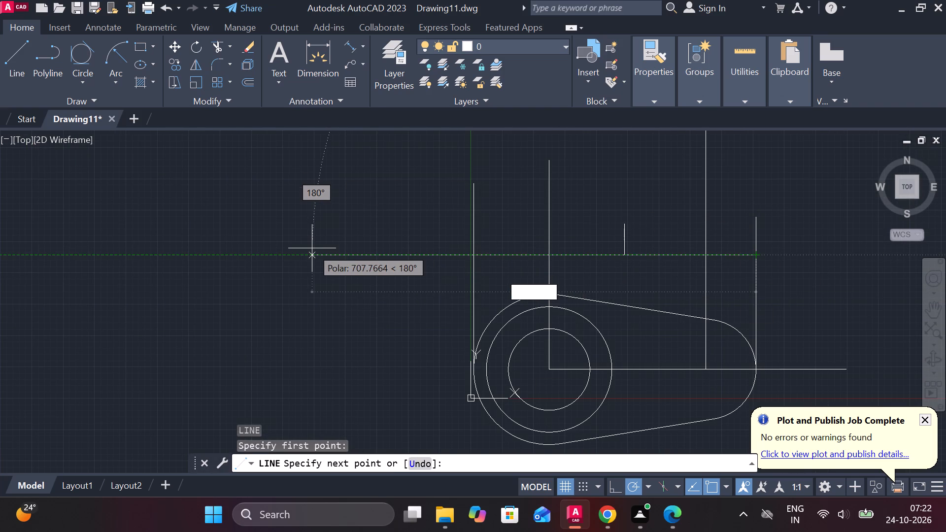
pyautogui.write('160')
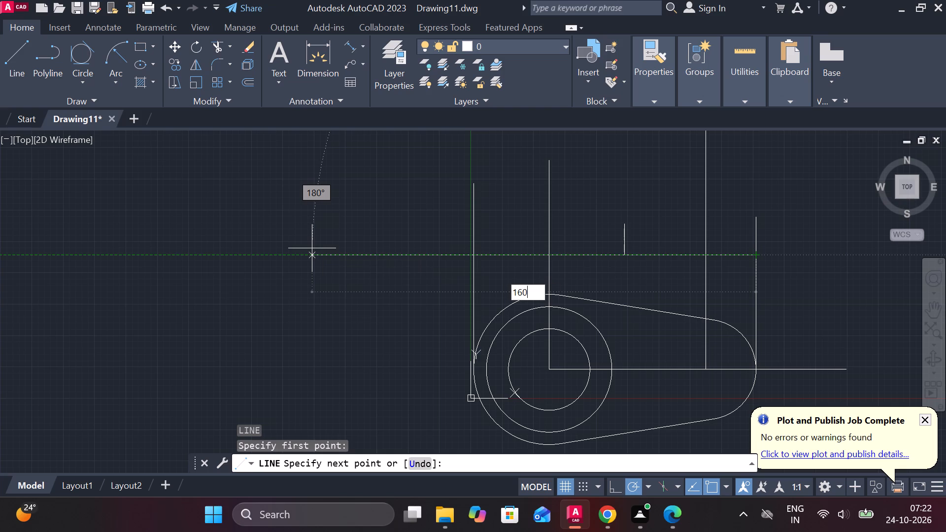
pyautogui.press('Return')
pyautogui.scroll(1, 577, 201)
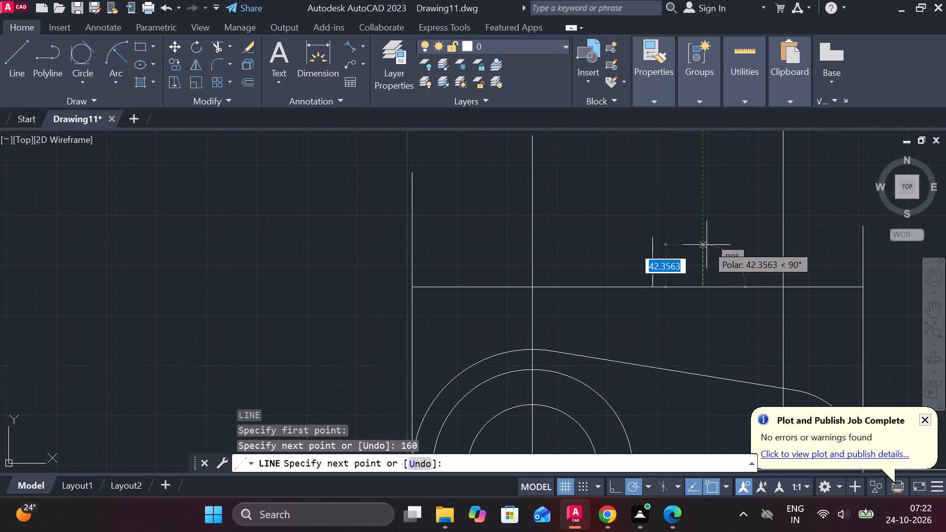
pyautogui.write('50')
pyautogui.press('Return')
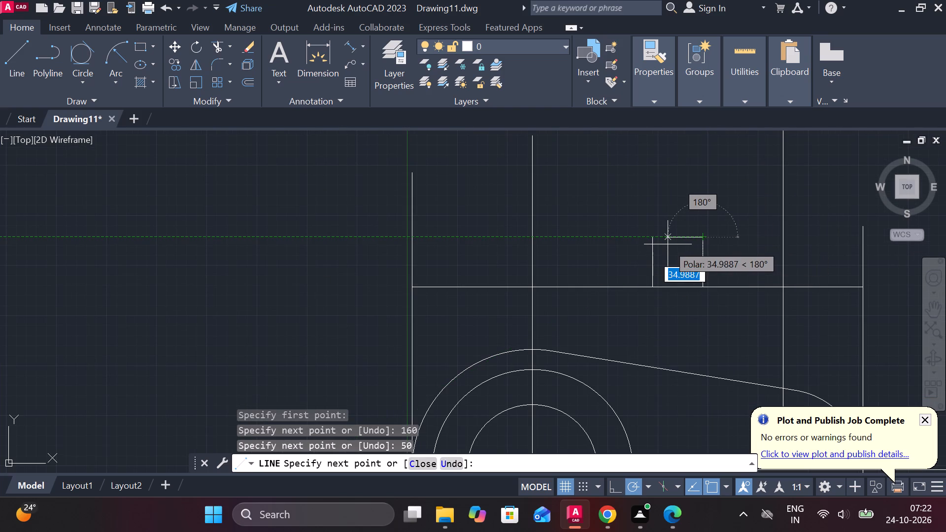
pyautogui.click(655, 238)
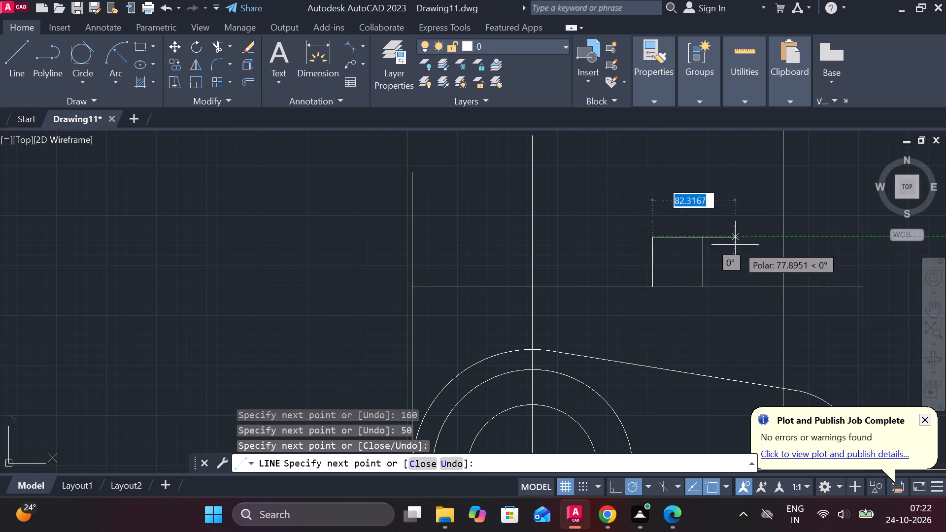
pyautogui.press('Escape')
# Trim the overlapping base line and the segment between the two 50-unit verticals to open the notch.
pyautogui.moveTo(758, 255); pyautogui.dragTo(713, 266, button='middle')
pyautogui.write('TR')
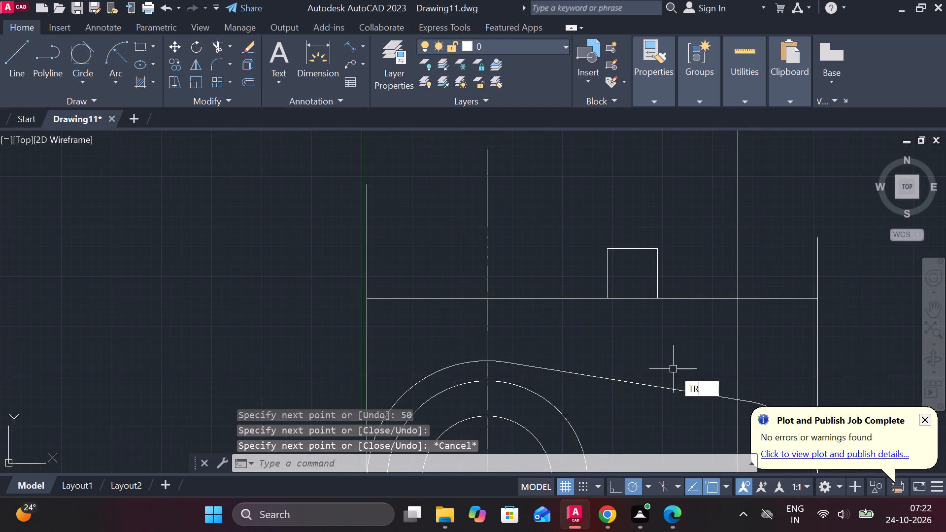
pyautogui.press('space')
pyautogui.click(691, 300)
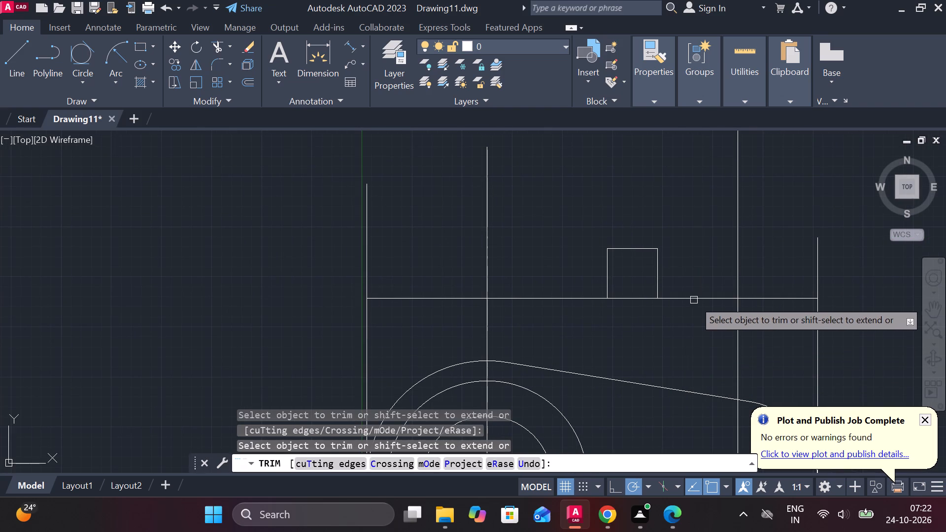
pyautogui.click(784, 295)
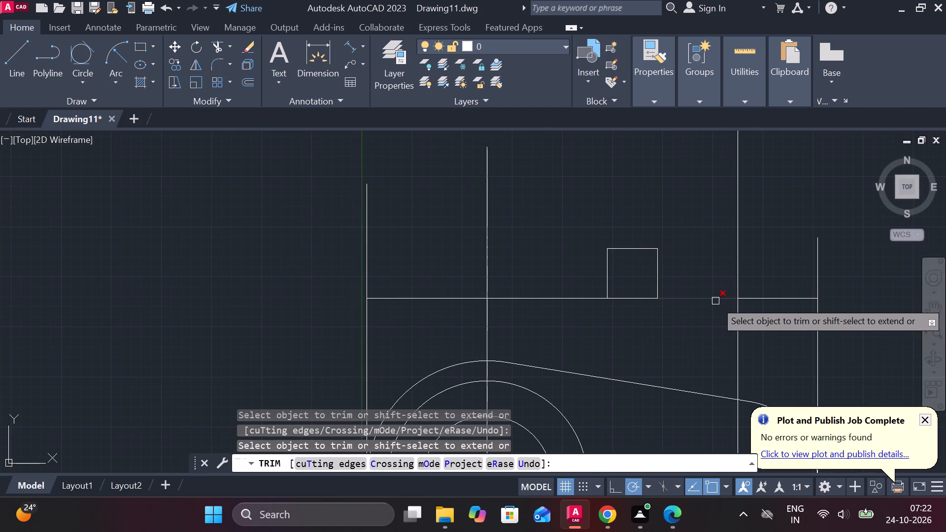
pyautogui.click(645, 299)
# Trim the far-left and far-right vertical projection lines below the upper view's base line.
pyautogui.moveTo(671, 324); pyautogui.dragTo(514, 340, button='middle')
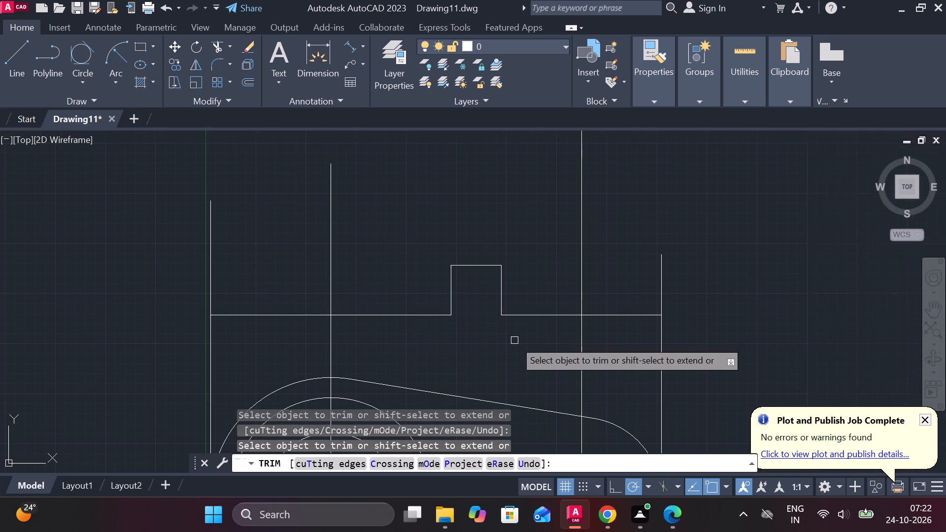
pyautogui.click(659, 352)
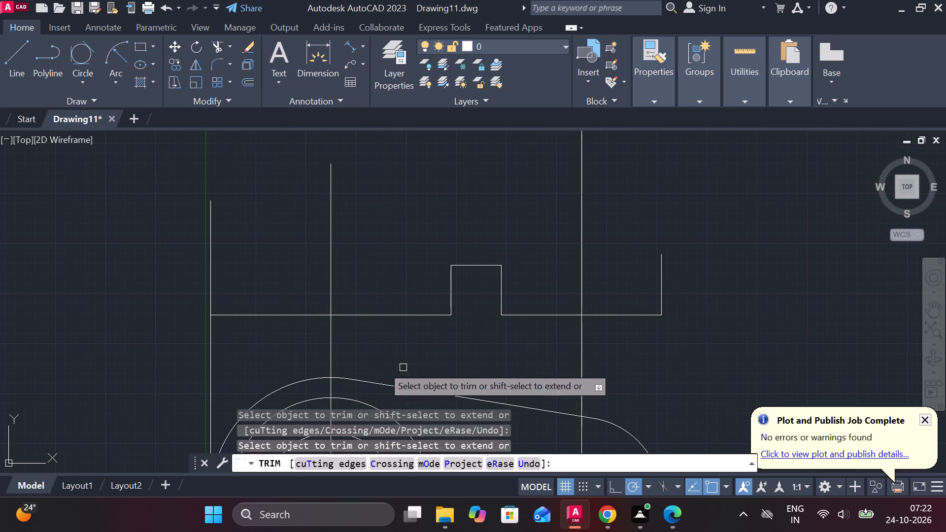
pyautogui.click(207, 343)
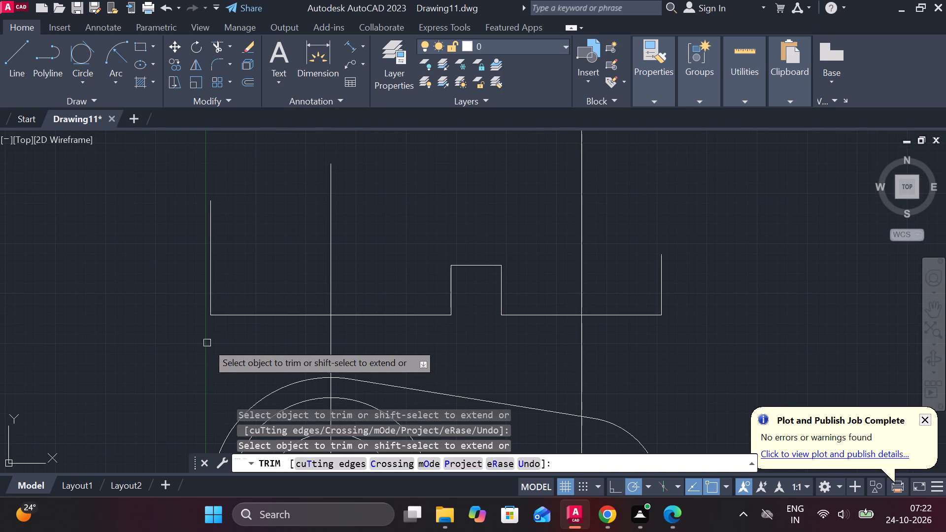
pyautogui.moveTo(223, 354); pyautogui.dragTo(230, 359, button='middle')
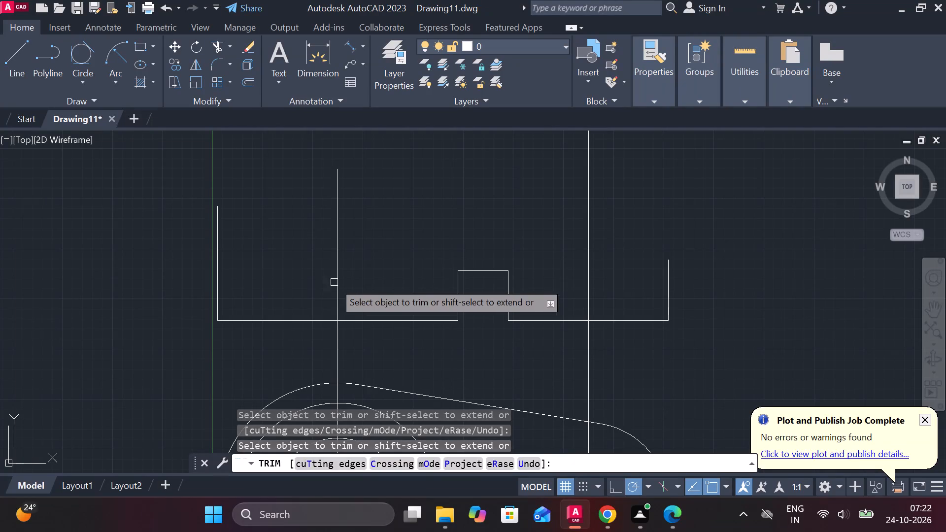
pyautogui.press('Escape')
# Offset the notch's top line 70 units upward.
pyautogui.click(483, 271)
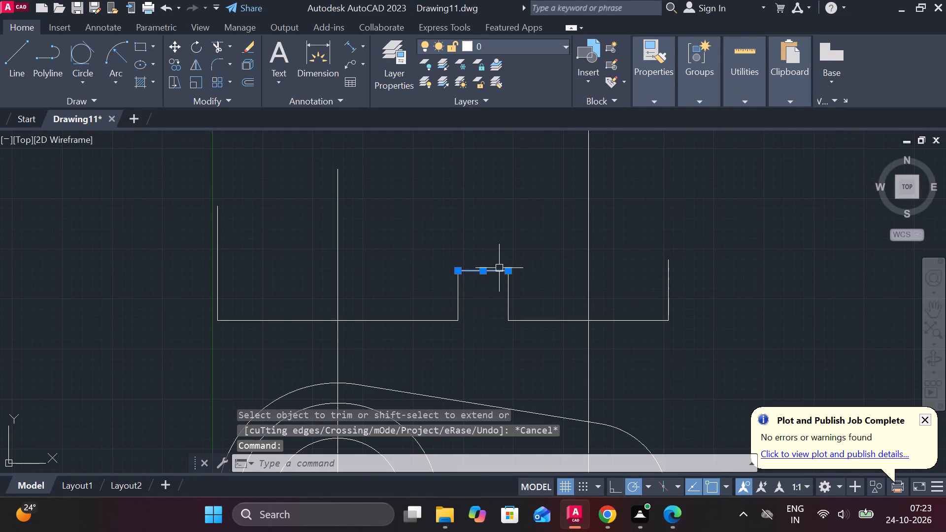
pyautogui.press('o')
pyautogui.press('Return')
pyautogui.press('Return')
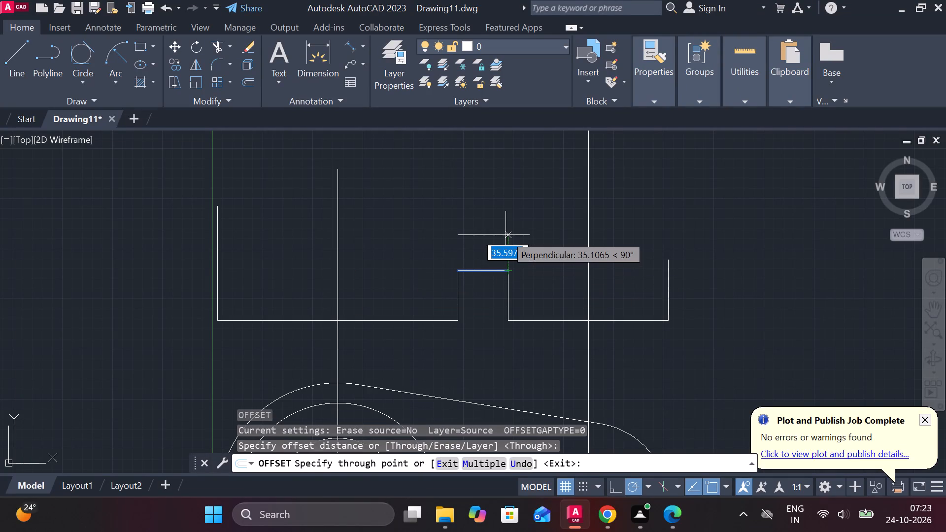
pyautogui.write('70')
pyautogui.press('Return')
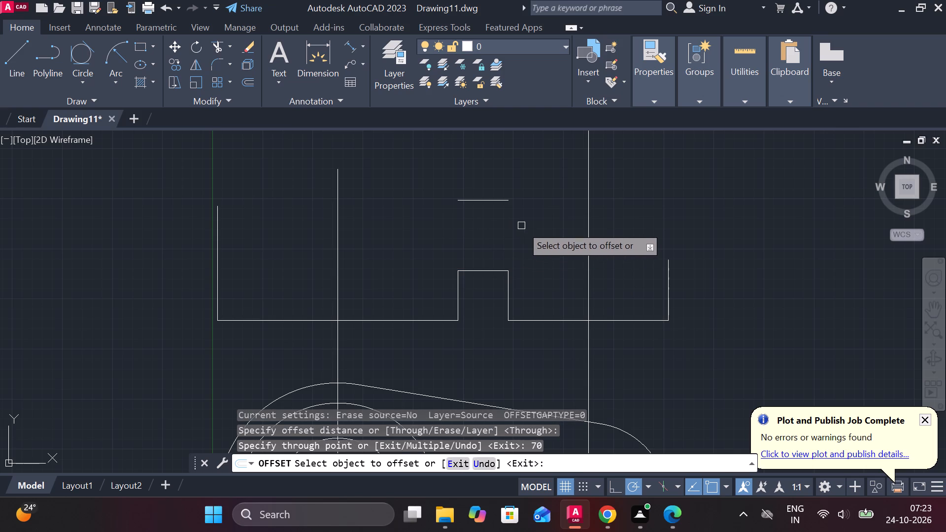
pyautogui.moveTo(532, 228); pyautogui.dragTo(450, 221, button='middle')
pyautogui.press('Escape')
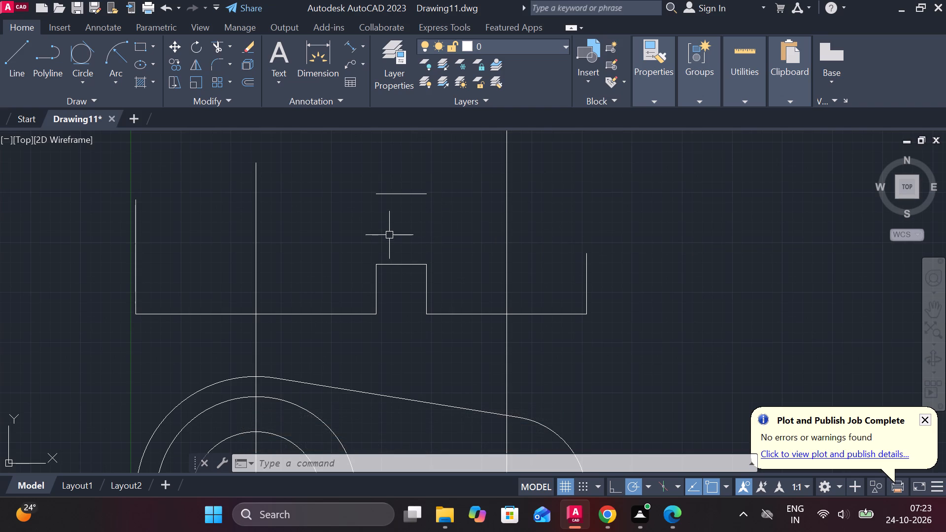
# Lengthen the offset line rightward past the upper view's right edge.
pyautogui.click(399, 196)
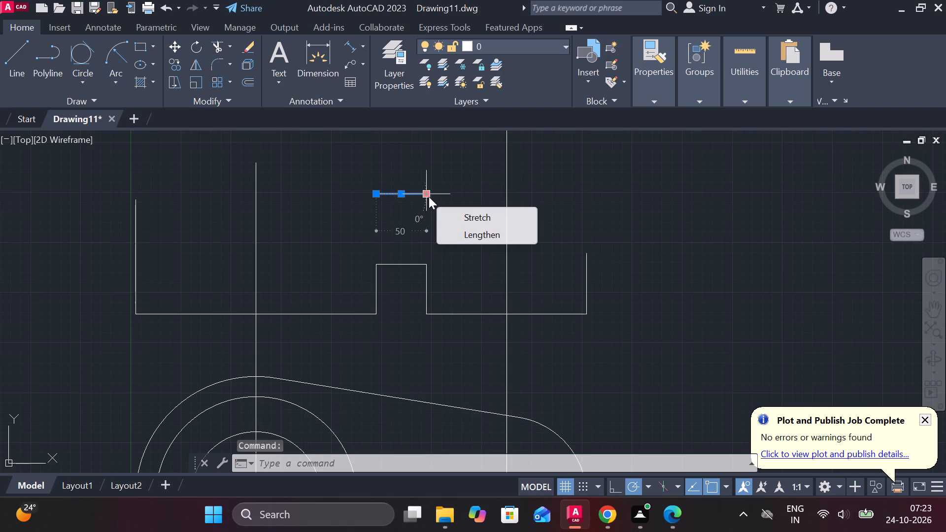
pyautogui.click(465, 233)
pyautogui.click(614, 220)
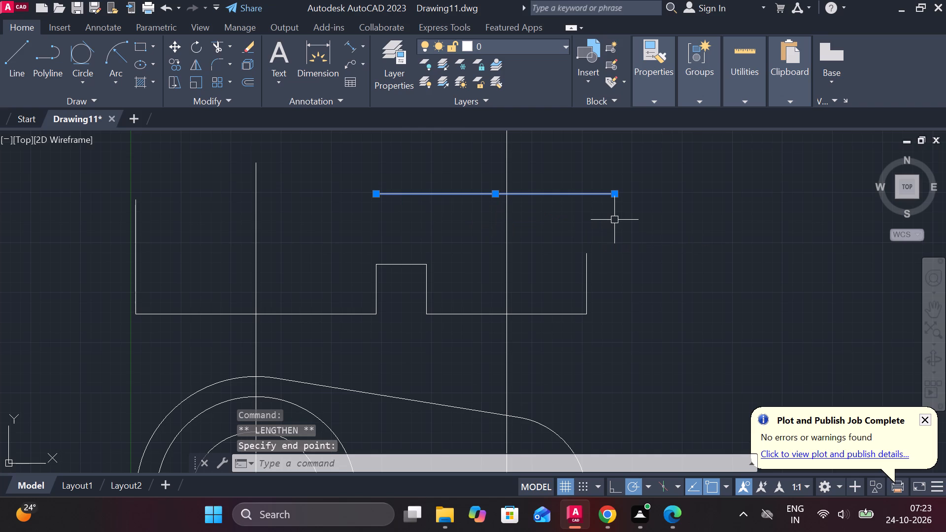
pyautogui.press('Escape')
# Lengthen the upper view's right vertical edge upward past the offset horizontal line.
pyautogui.click(588, 274)
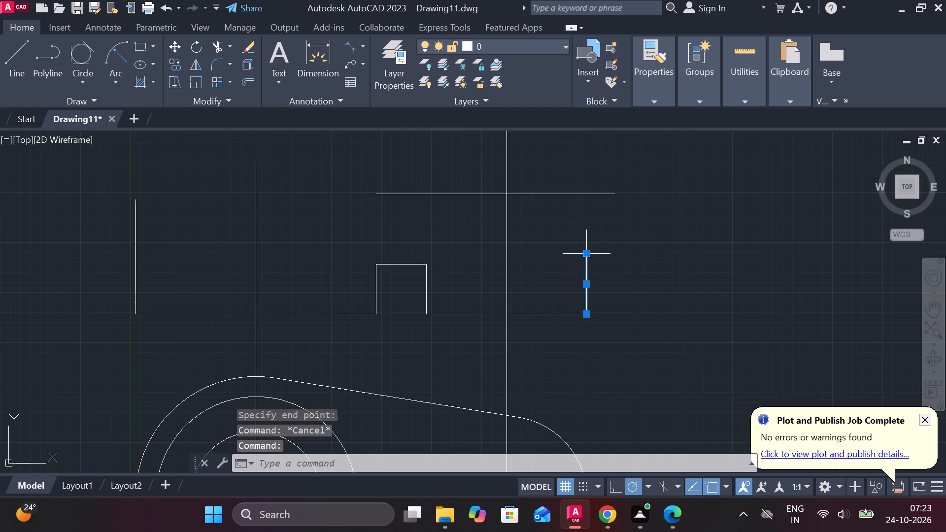
pyautogui.click(621, 291)
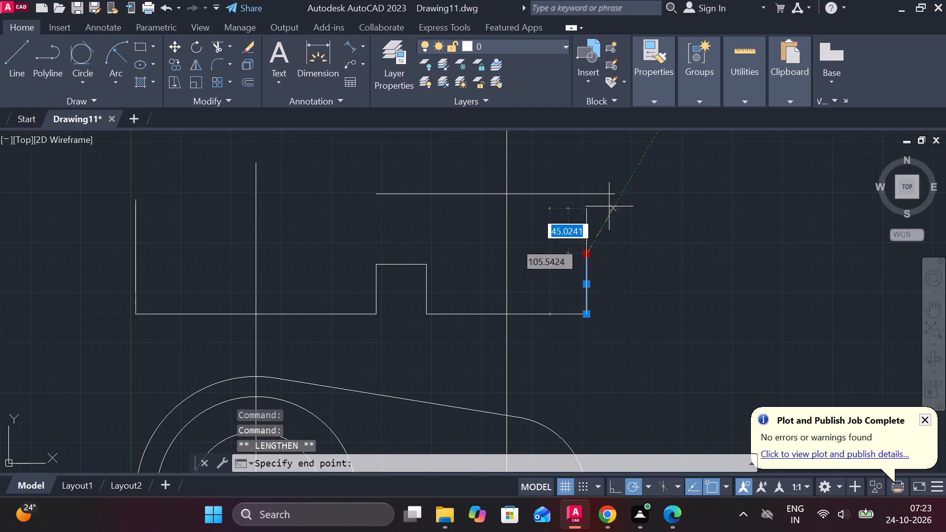
pyautogui.click(596, 162)
pyautogui.press('Escape')
# Trim both overhanging ends where the offset line meets the right vertical edge to form a clean corner.
pyautogui.write('TR')
pyautogui.press('space')
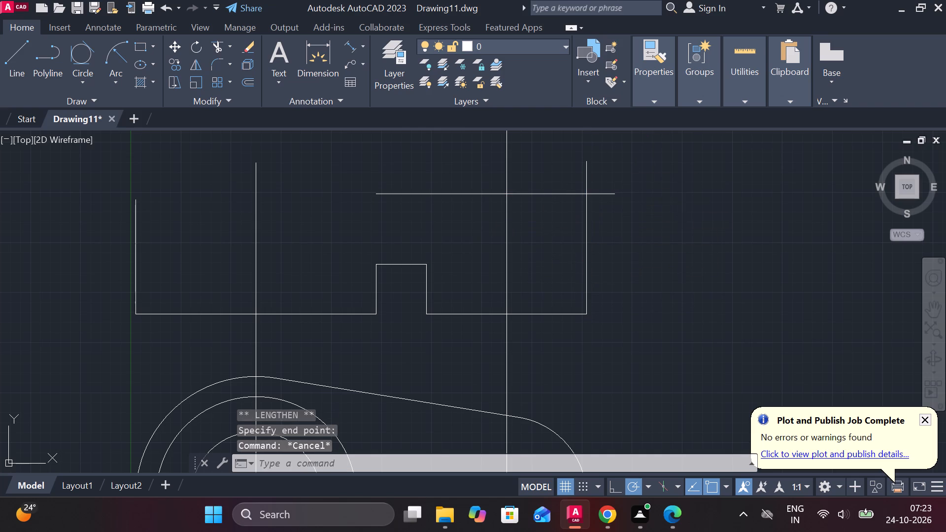
pyautogui.moveTo(575, 172); pyautogui.dragTo(604, 208)
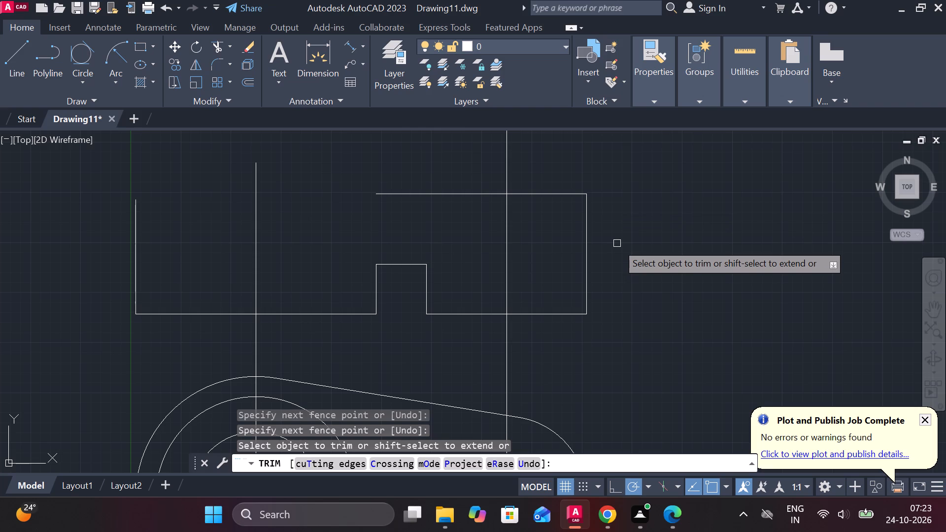
pyautogui.moveTo(641, 266); pyautogui.dragTo(516, 279, button='middle')
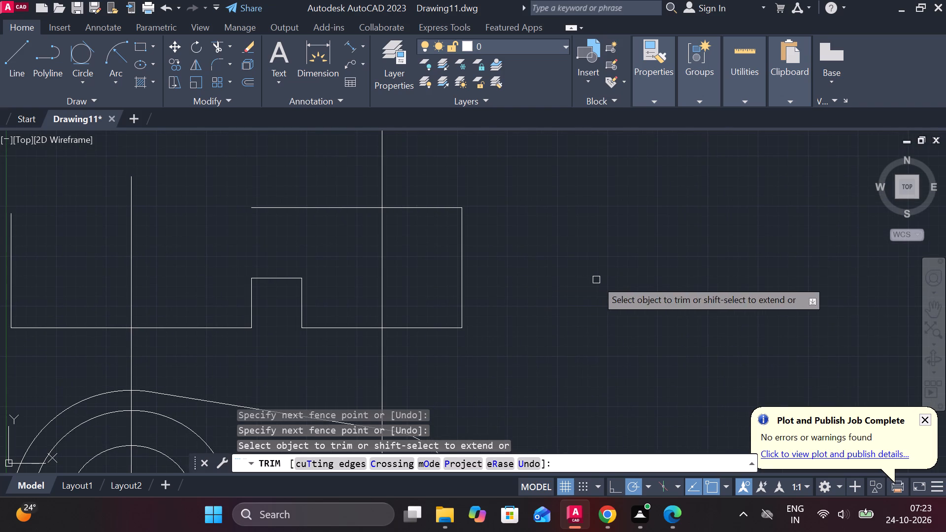
pyautogui.press('Escape')
# Draw a separate 80-unit horizontal line in the empty space to the right of the upper view.
pyautogui.press('l')
pyautogui.press('Return')
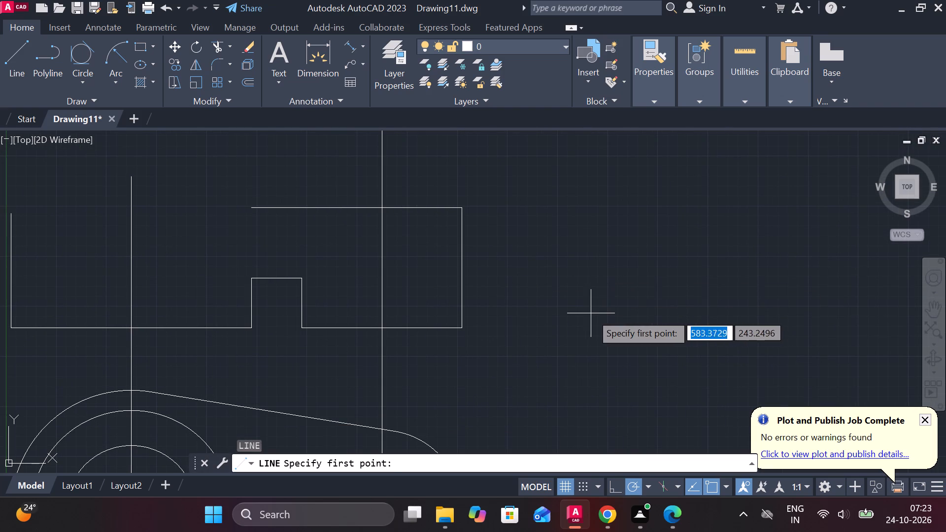
pyautogui.click(591, 313)
pyautogui.write('80')
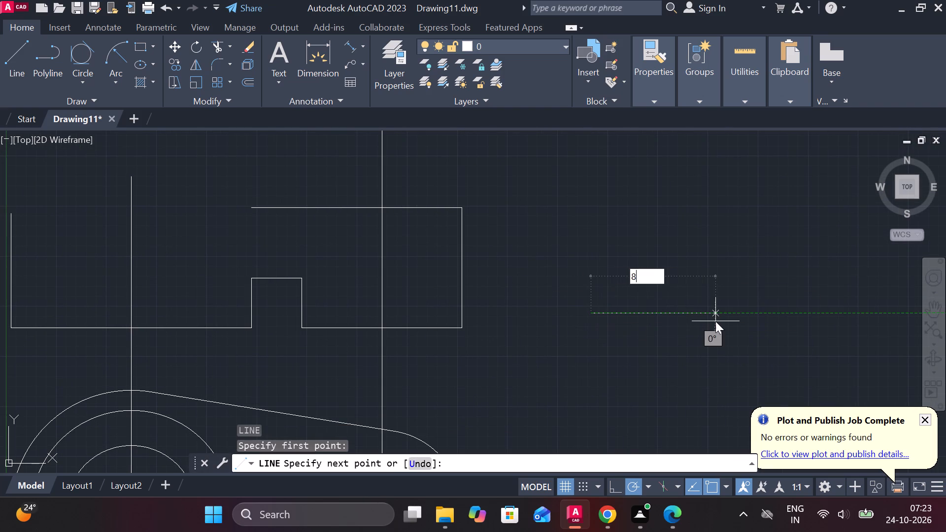
pyautogui.press('Return')
pyautogui.press('Escape')
# Draw a 112-unit vertical line up from the separate 80-unit line's midpoint, continuing with a 47.5-unit horizontal segment to the left.
pyautogui.press('l')
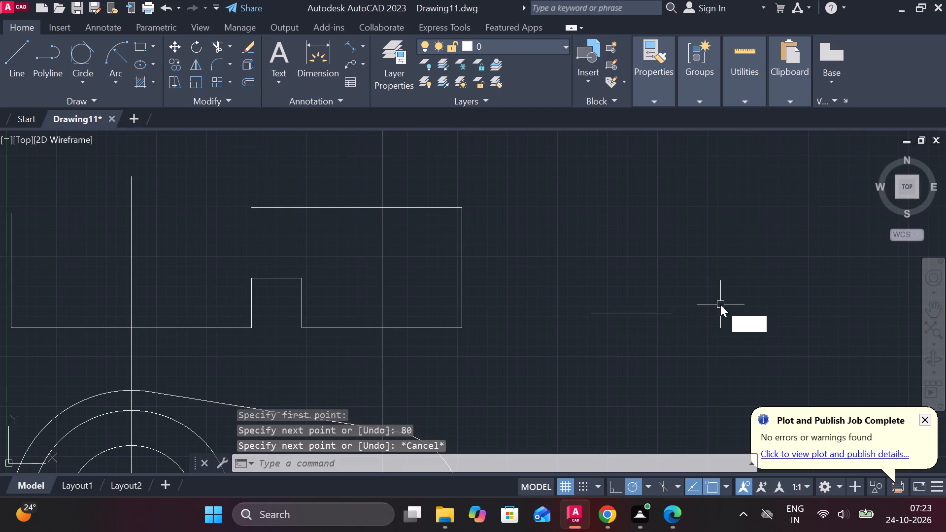
pyautogui.press('Return')
pyautogui.click(627, 311)
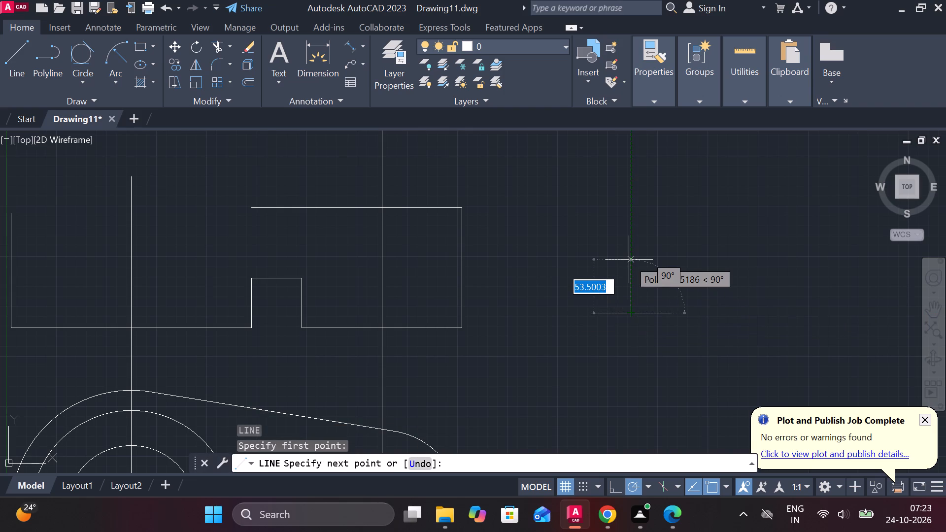
pyautogui.write('112')
pyautogui.press('space')
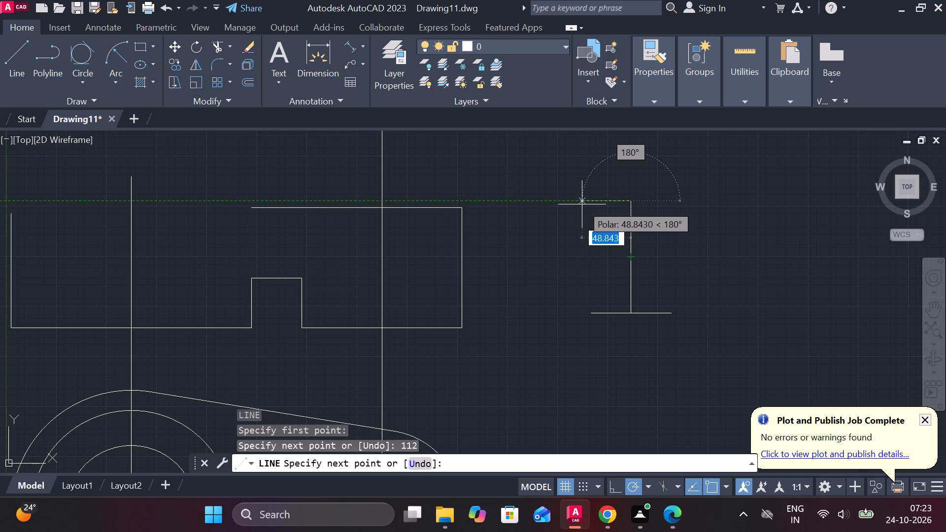
pyautogui.write('47.5')
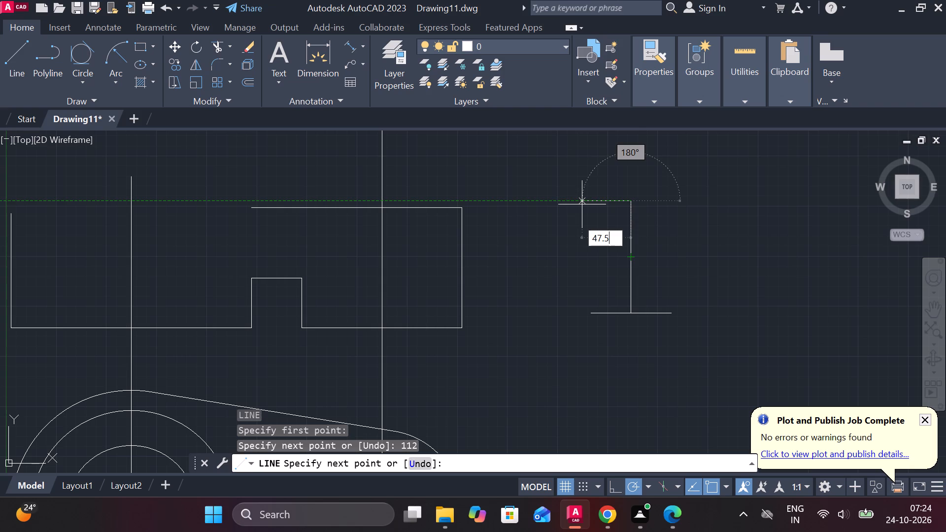
pyautogui.press('Return')
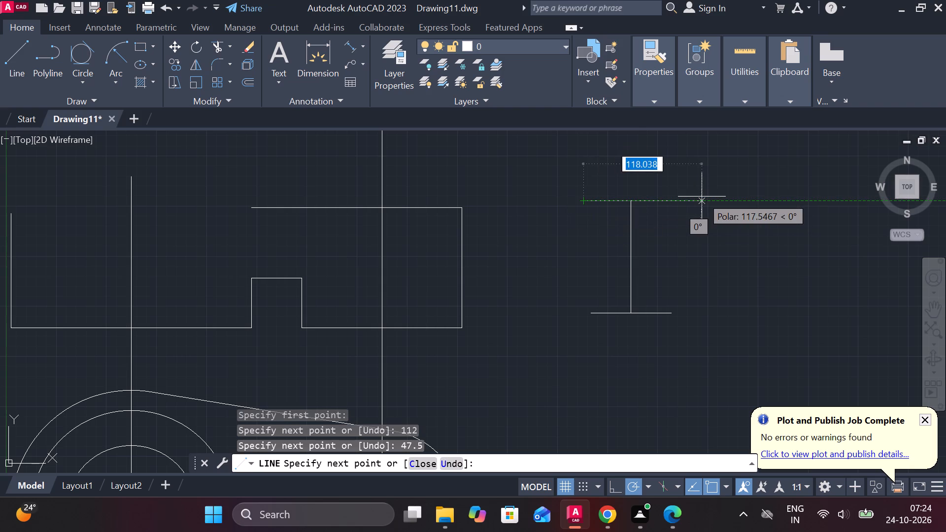
pyautogui.press('Escape')
# Lengthen the 47.5-unit top segment by 47.5 units to the right, past the vertical centre line.
pyautogui.click(623, 201)
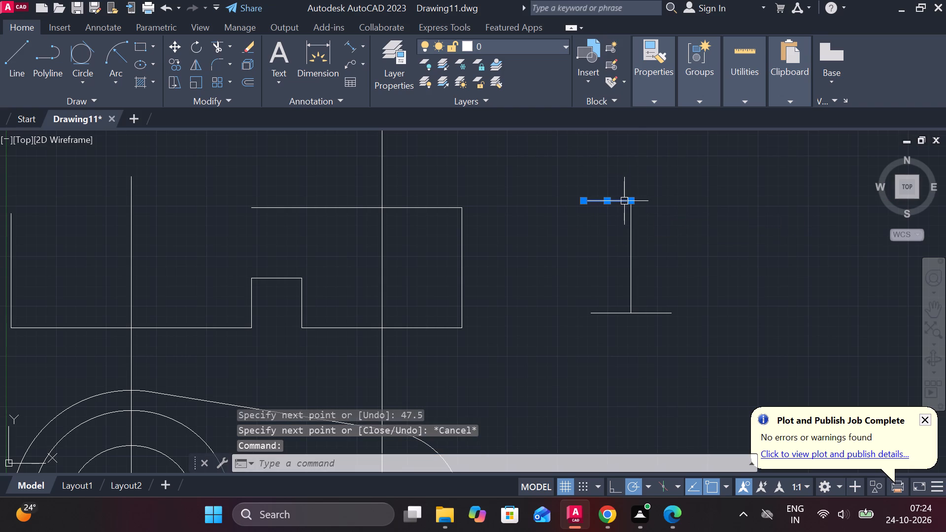
pyautogui.click(680, 236)
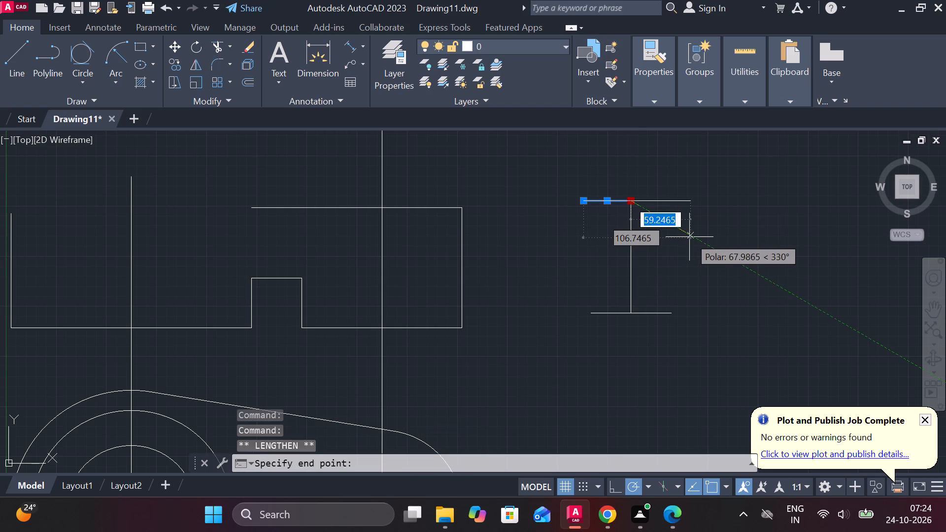
pyautogui.write('47.5')
pyautogui.press('Return')
pyautogui.press('Escape')
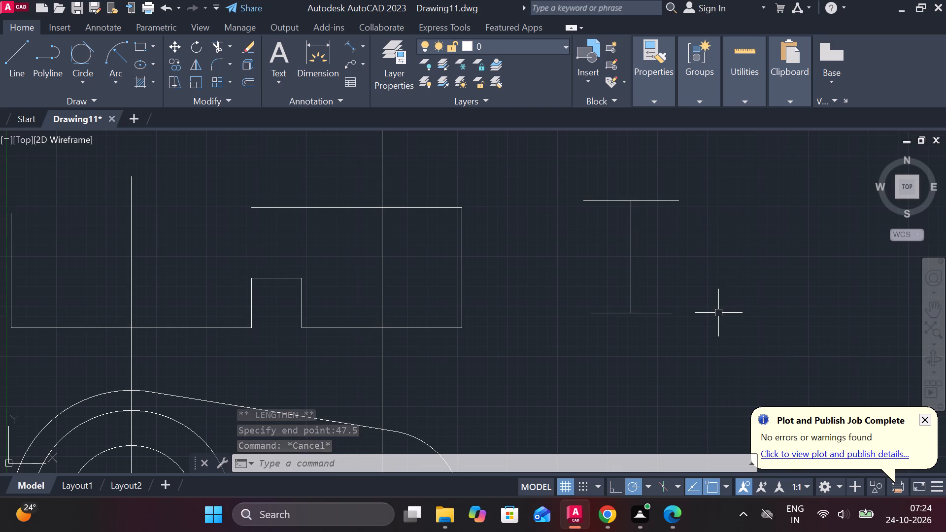
# Connect the matching ends of the top and bottom lines with two slanted side lines to close the tapered shape.
pyautogui.press('l')
pyautogui.press('Return')
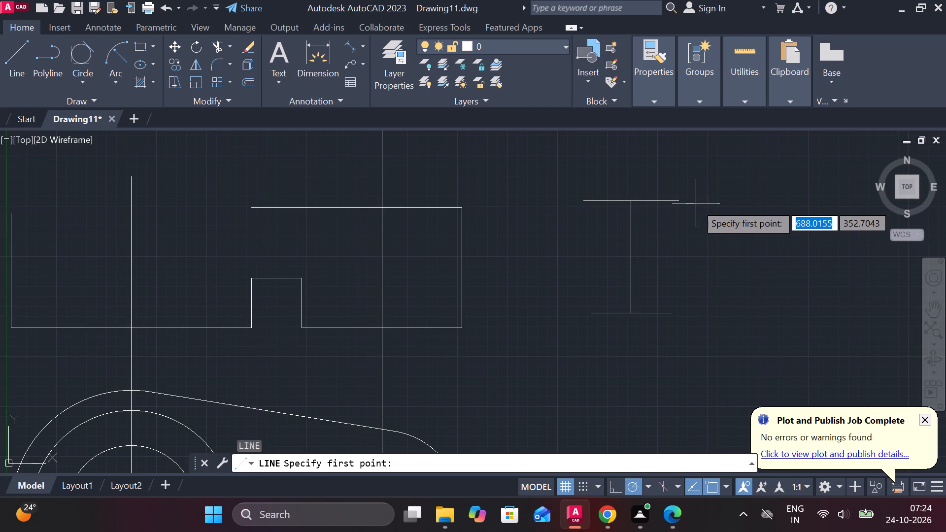
pyautogui.click(683, 204)
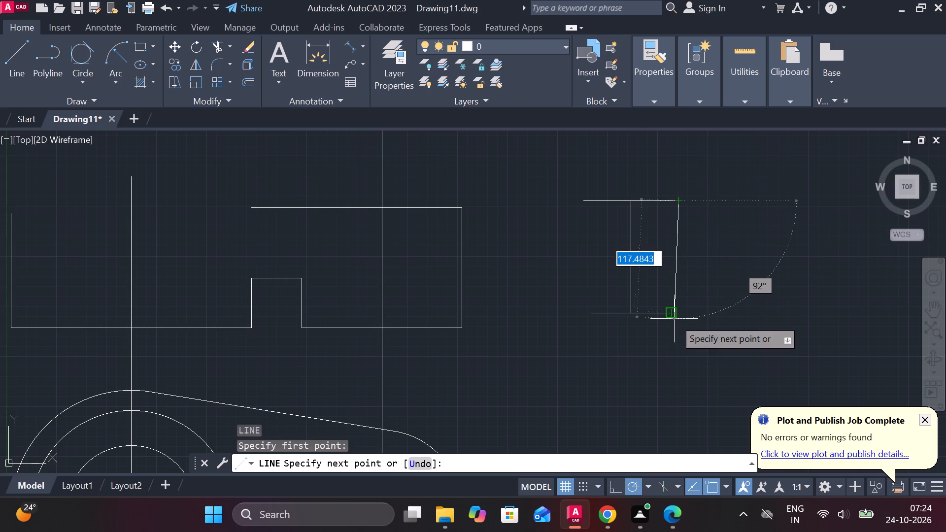
pyautogui.scroll(3, 674, 312)
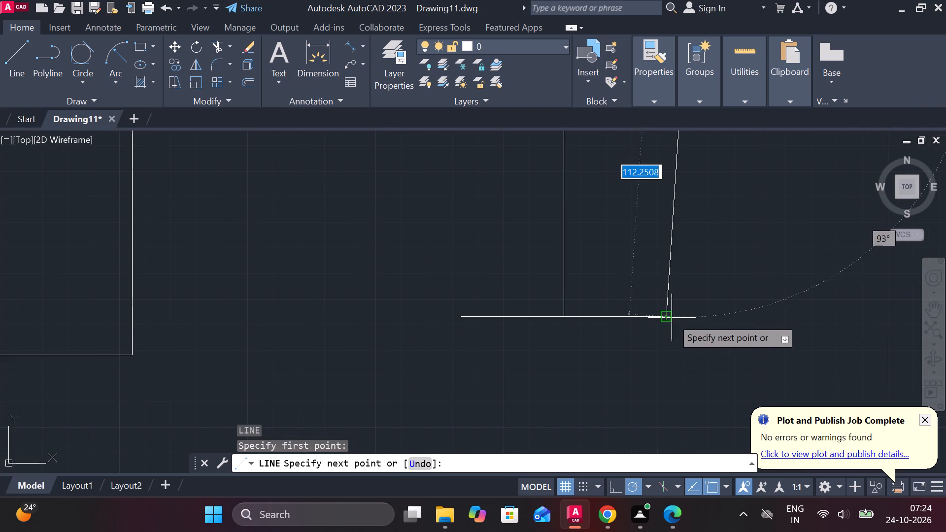
pyautogui.click(672, 318)
pyautogui.press('Escape')
pyautogui.scroll(-1, 707, 312)
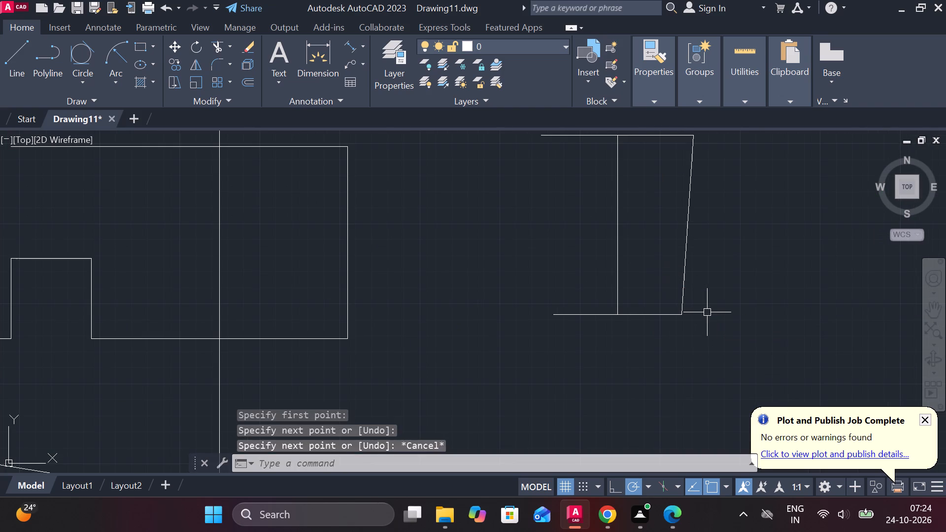
pyautogui.press('space')
pyautogui.click(545, 136)
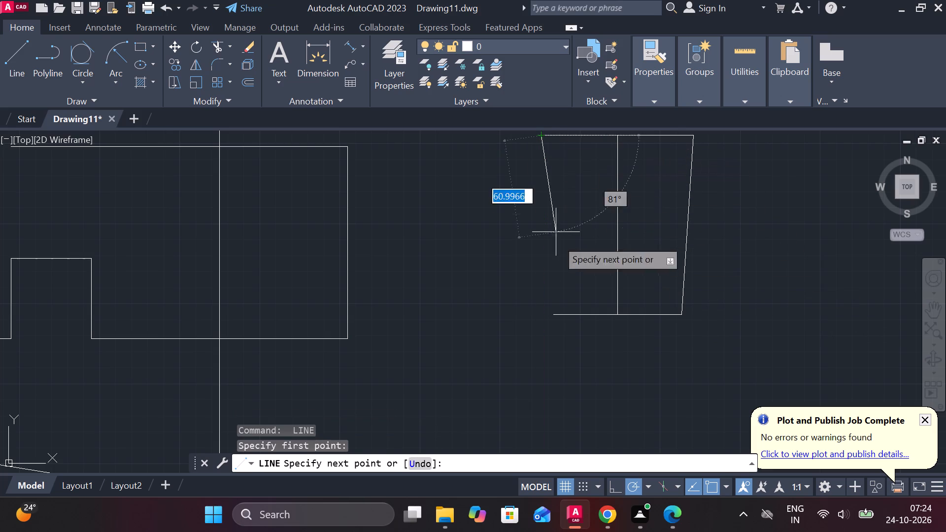
pyautogui.click(552, 312)
pyautogui.press('Escape')
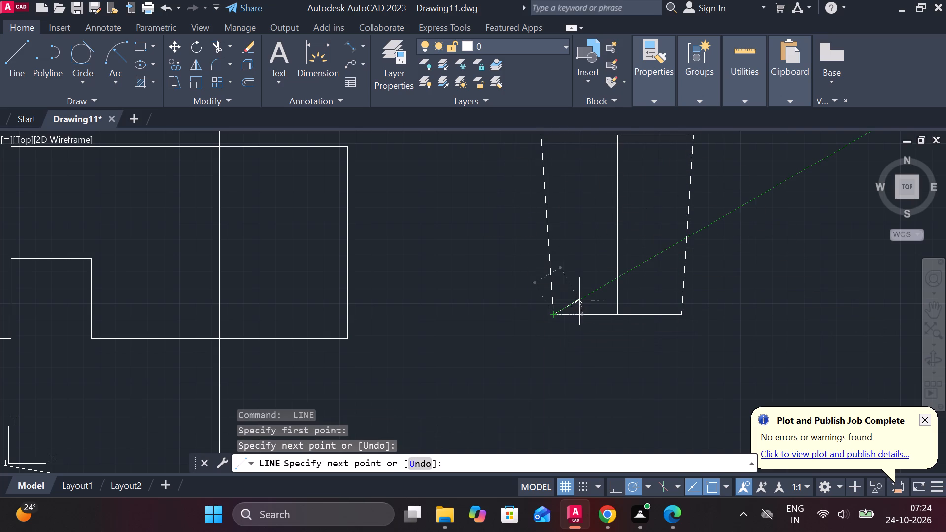
# Move the whole tapered shape by its bottom midpoint to where the upper view's baseline meets the right vertical projection line.
pyautogui.scroll(-1, 579, 301)
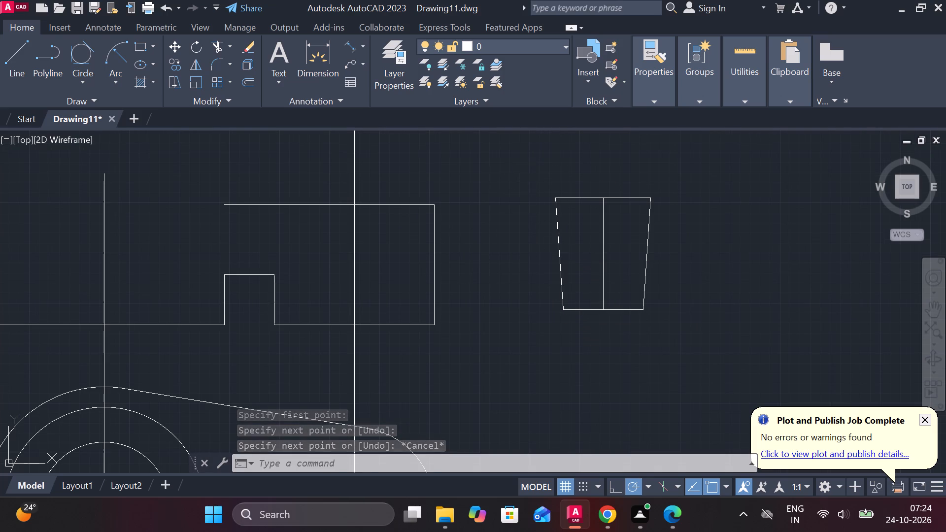
pyautogui.click(513, 165)
pyautogui.click(711, 350)
pyautogui.press('m')
pyautogui.press('Return')
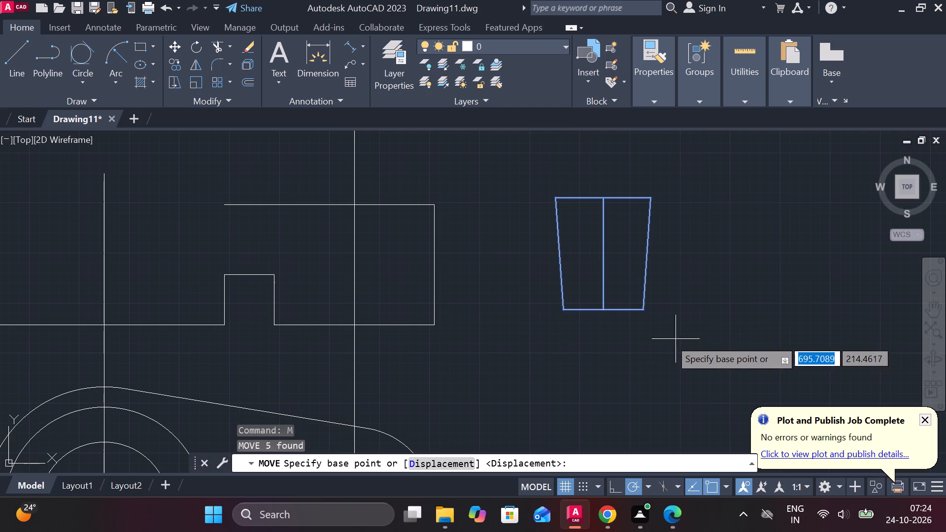
pyautogui.click(606, 310)
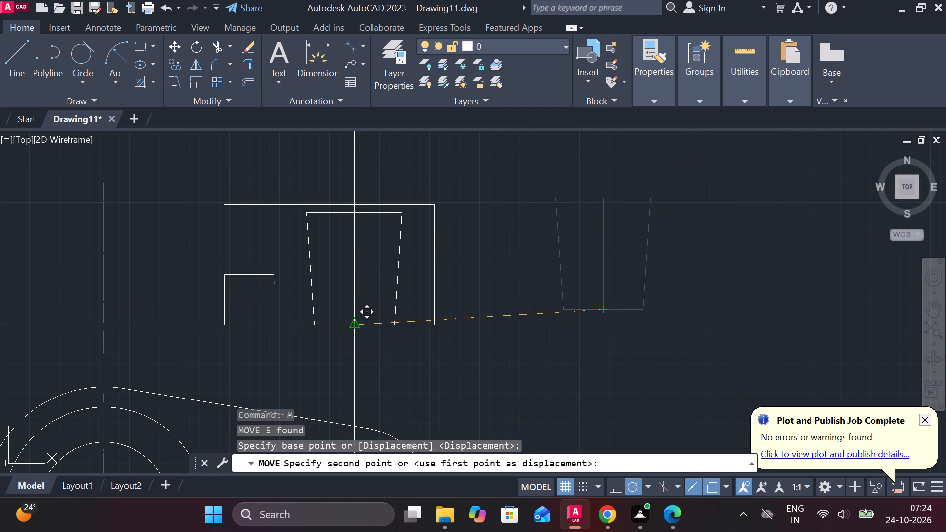
pyautogui.click(356, 324)
# Erase the tapered shape's own vertical centre line.
pyautogui.moveTo(419, 368); pyautogui.dragTo(432, 375, button='middle')
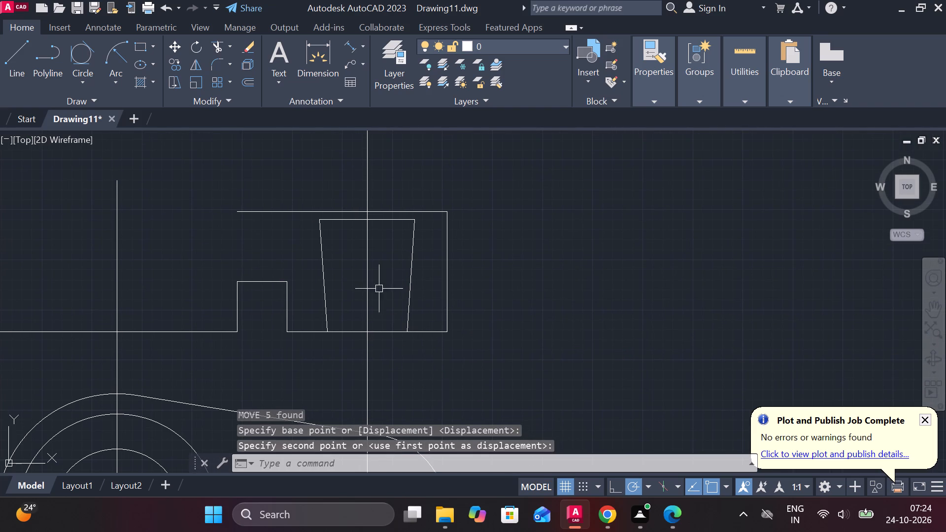
pyautogui.click(368, 278)
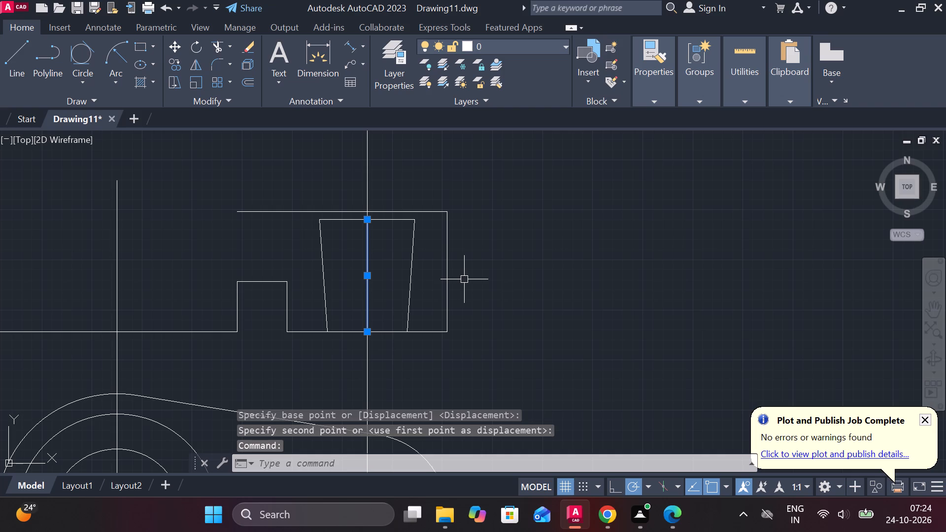
pyautogui.write('e')
pyautogui.press('space')
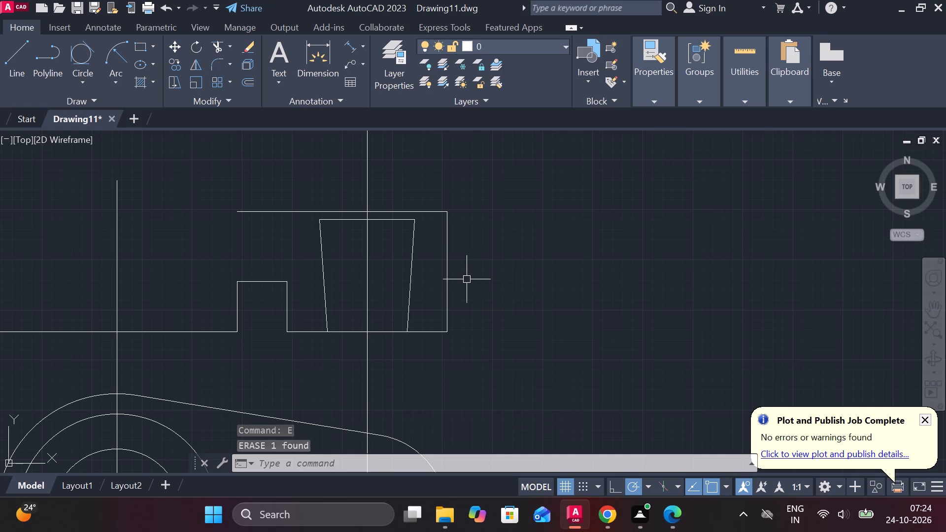
# Erase the upper view's long top horizontal line and its right vertical edge.
pyautogui.click(425, 212)
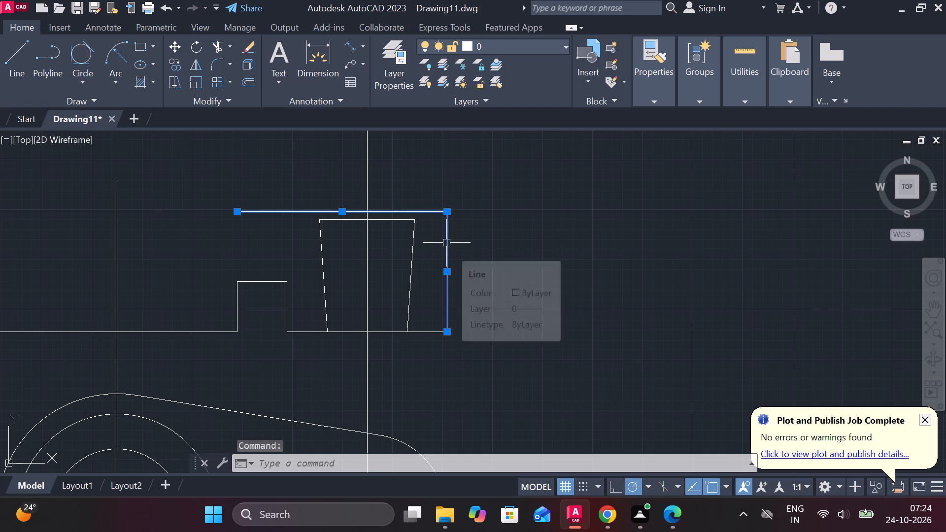
pyautogui.click(446, 243)
pyautogui.write('e')
pyautogui.press('space')
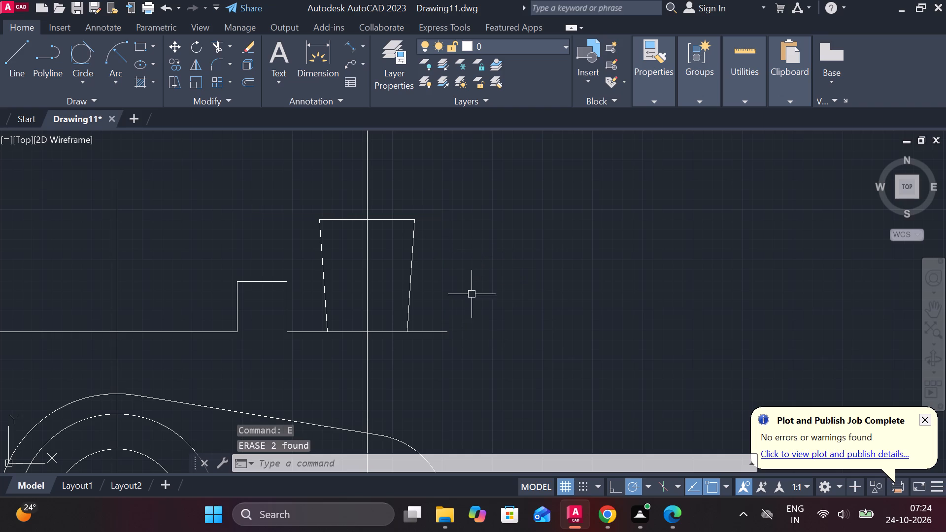
# Draw a 110-unit vertical line up from the baseline's right end, then about 41 units left across the tapered shape's slanted side.
pyautogui.press('l')
pyautogui.press('Return')
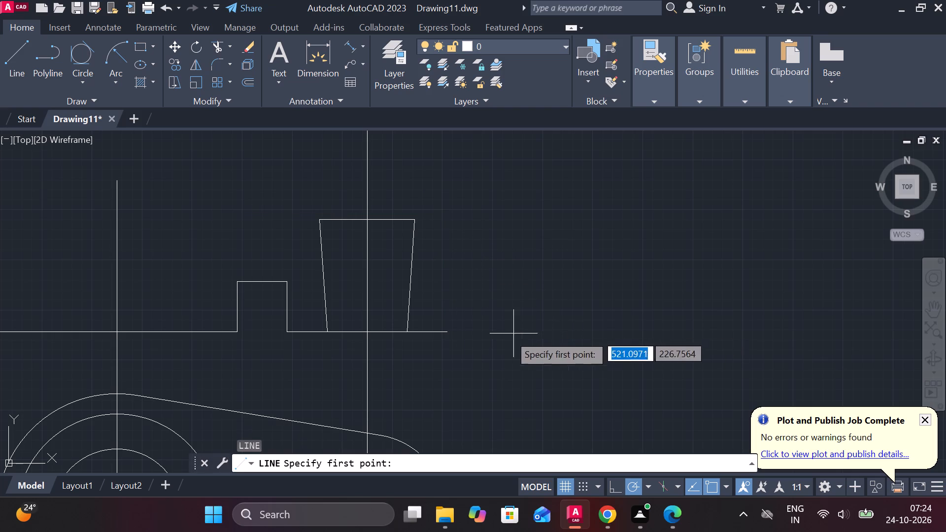
pyautogui.click(446, 335)
pyautogui.write('110')
pyautogui.press('Return')
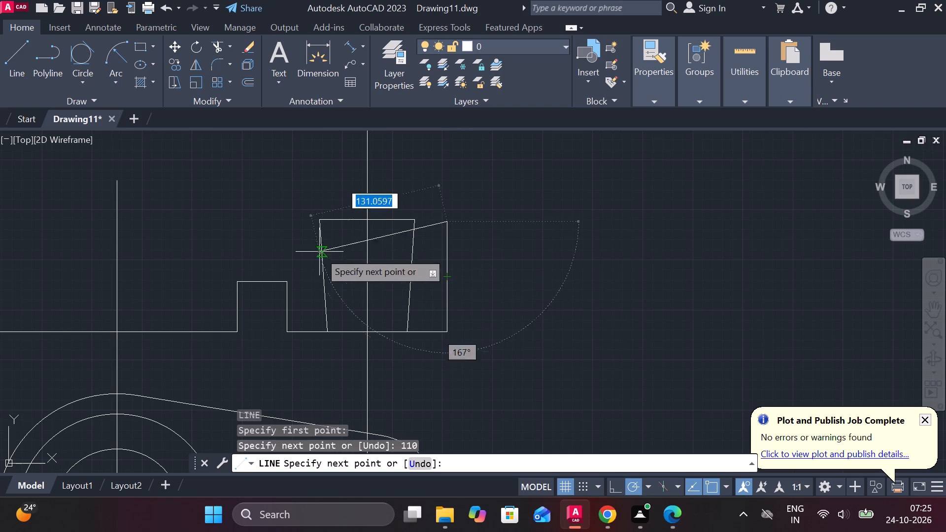
pyautogui.moveTo(275, 232); pyautogui.dragTo(294, 233, button='middle')
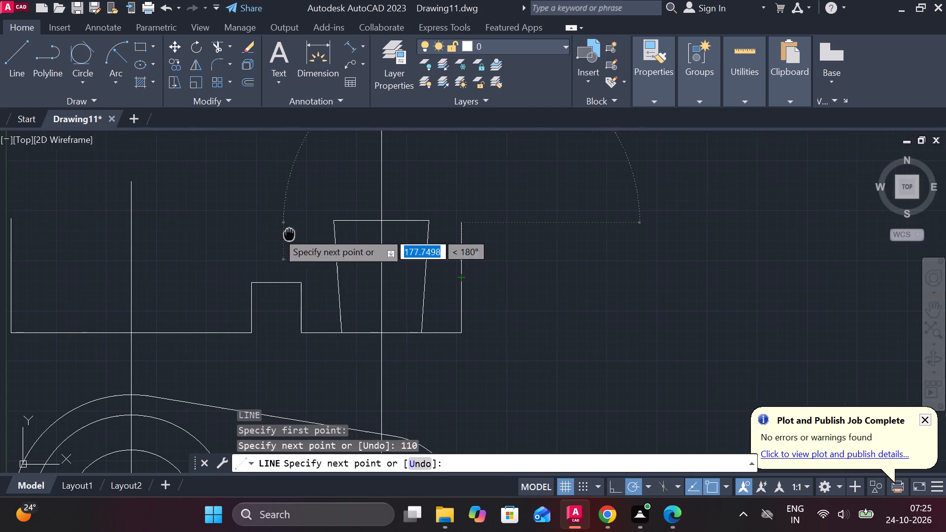
pyautogui.moveTo(294, 233); pyautogui.dragTo(295, 234, button='middle')
pyautogui.scroll(3, 392, 238)
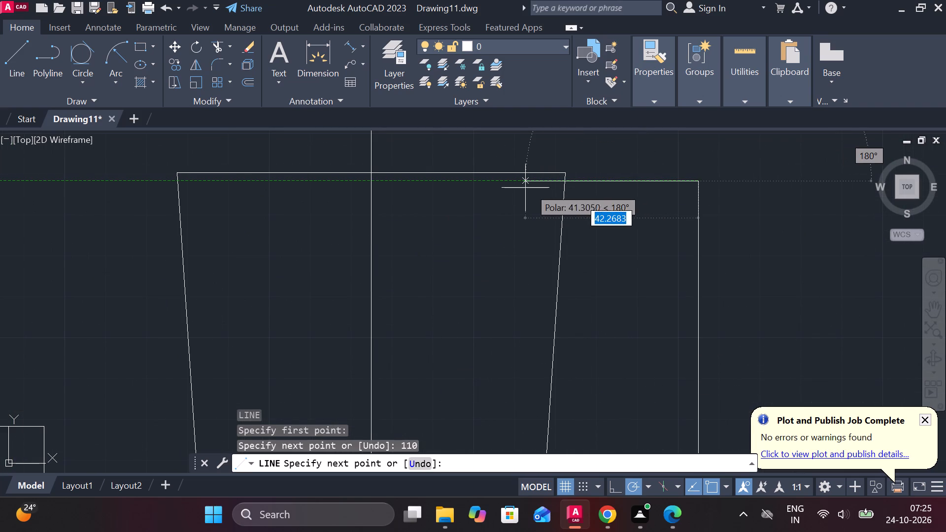
pyautogui.click(525, 188)
pyautogui.press('Escape')
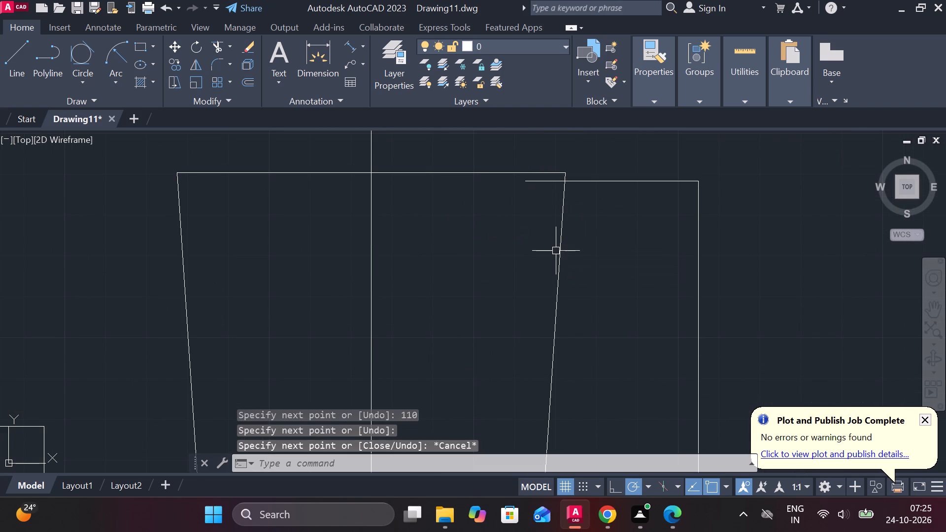
# Trim the part of the new horizontal line that extends inside the tapered shape.
pyautogui.write('tr')
pyautogui.press('space')
pyautogui.click(546, 184)
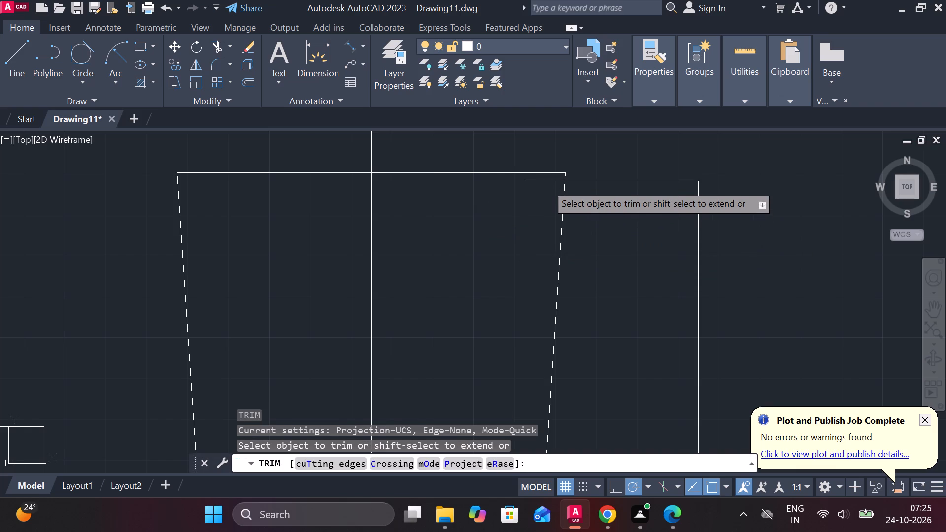
pyautogui.scroll(-2, 544, 195)
pyautogui.press('Escape')
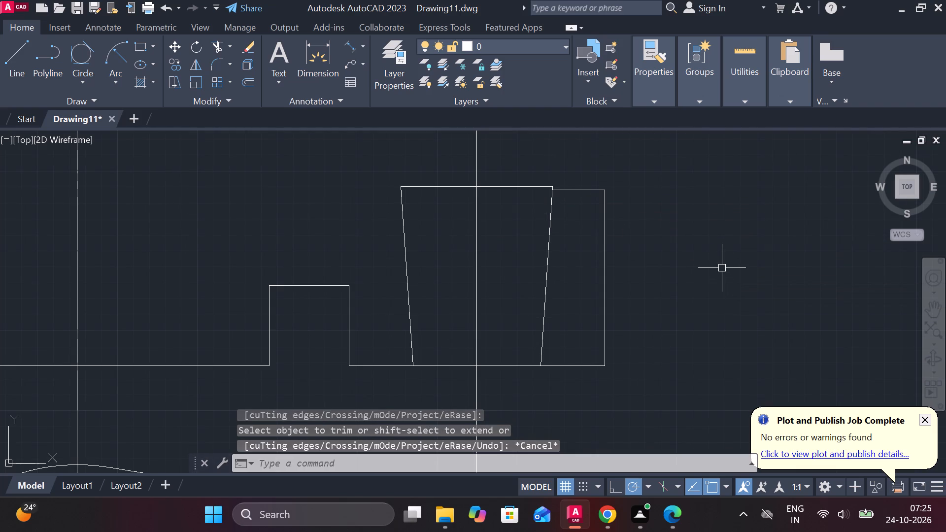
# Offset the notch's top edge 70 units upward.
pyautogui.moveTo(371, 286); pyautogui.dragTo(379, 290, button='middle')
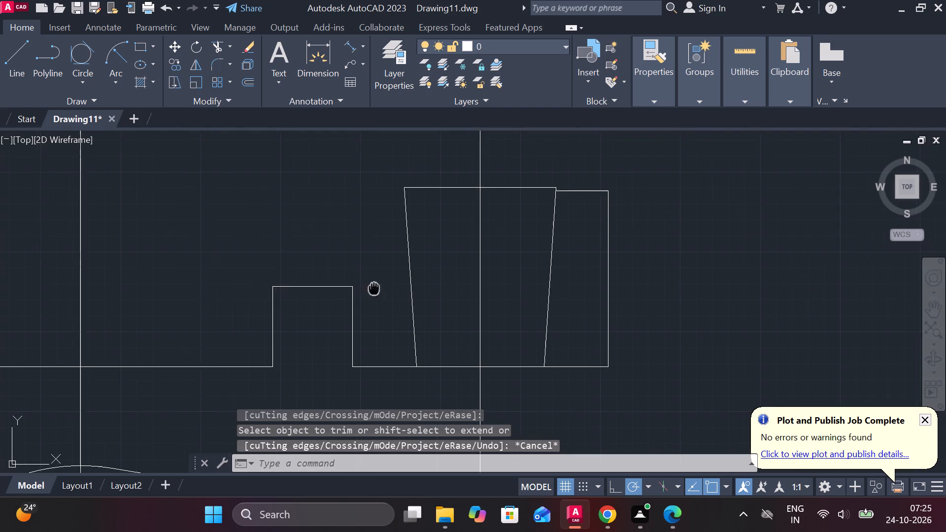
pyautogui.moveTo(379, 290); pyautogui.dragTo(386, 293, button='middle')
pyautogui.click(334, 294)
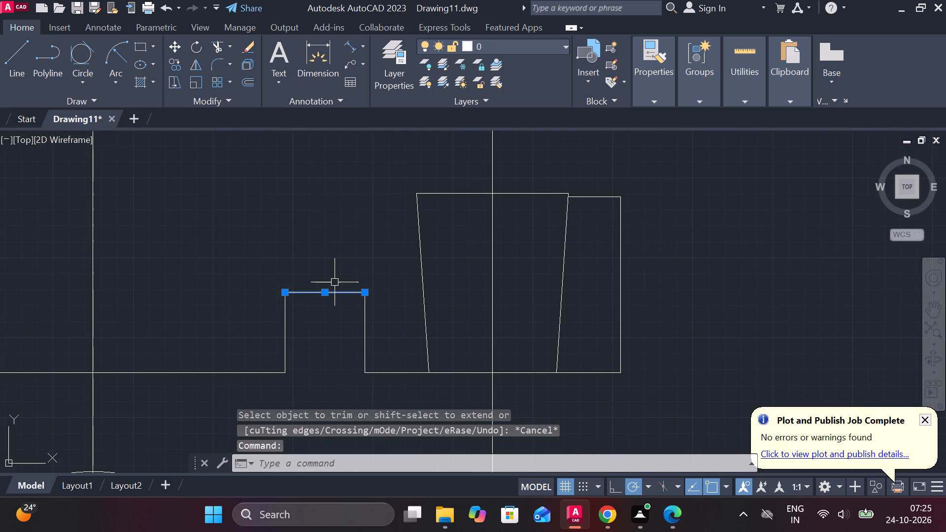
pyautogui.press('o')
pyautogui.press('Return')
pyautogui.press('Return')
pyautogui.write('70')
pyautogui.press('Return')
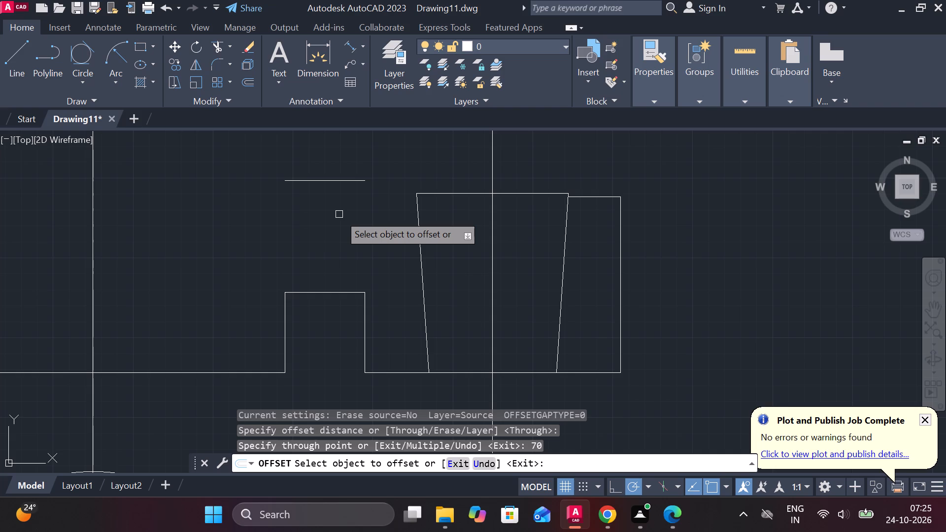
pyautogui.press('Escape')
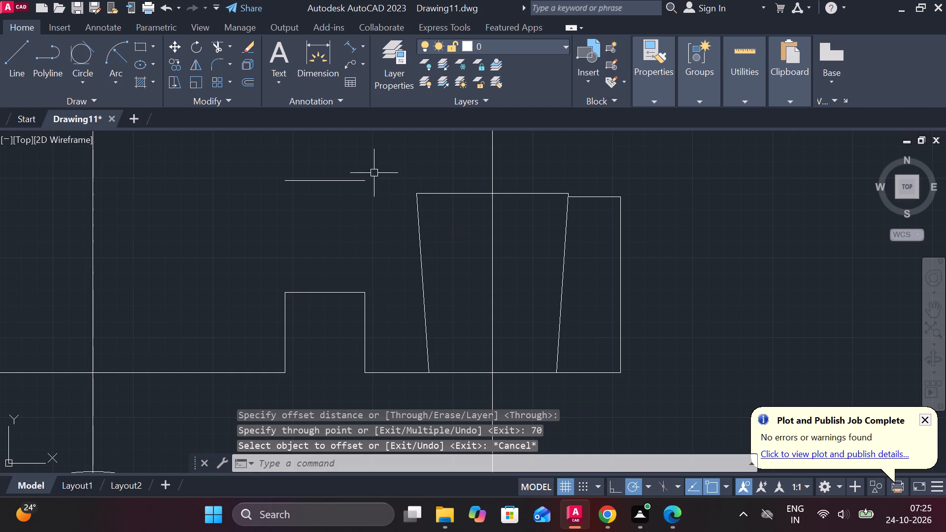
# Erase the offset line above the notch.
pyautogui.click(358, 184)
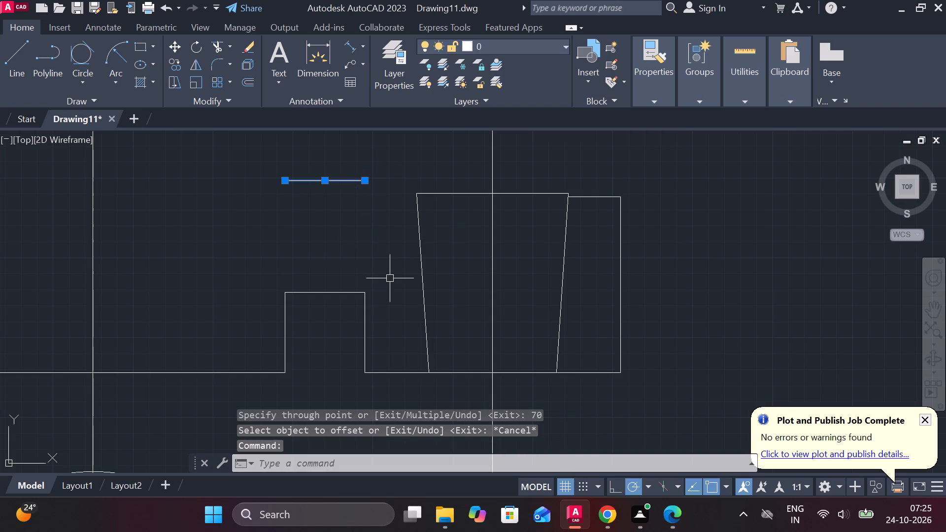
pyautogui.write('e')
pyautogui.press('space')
# Erase the notch's two vertical sides and its top edge from the upper view's baseline.
pyautogui.moveTo(390, 313); pyautogui.dragTo(368, 313)
pyautogui.click(244, 285)
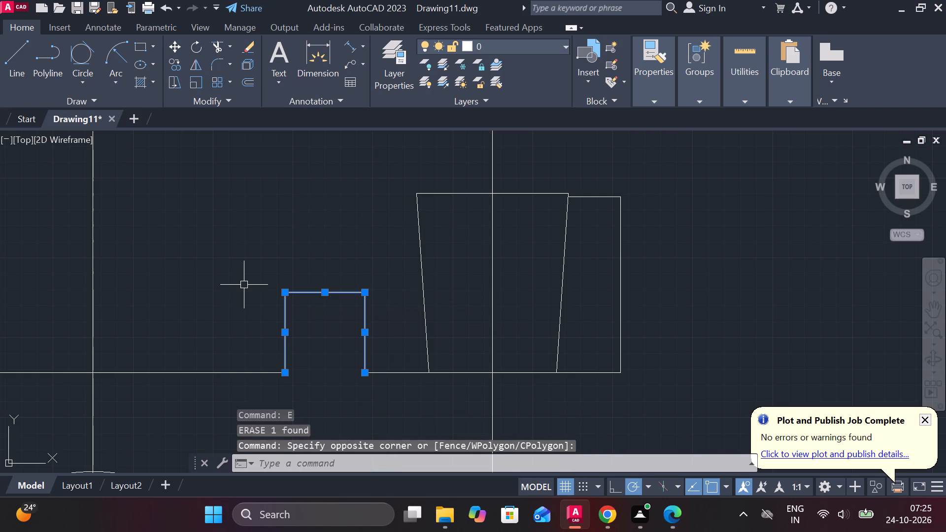
pyautogui.press('r')
pyautogui.press('BackSpace')
pyautogui.write('e')
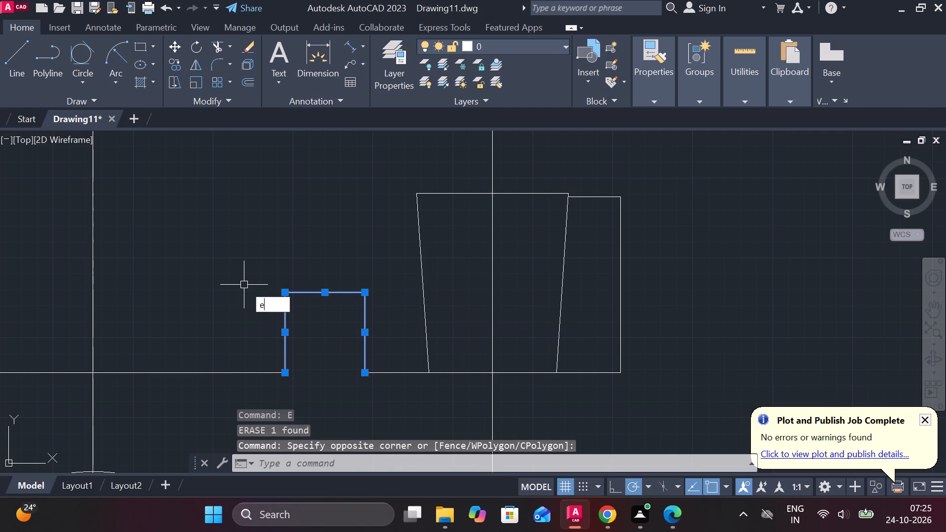
pyautogui.press('space')
pyautogui.press('Escape')
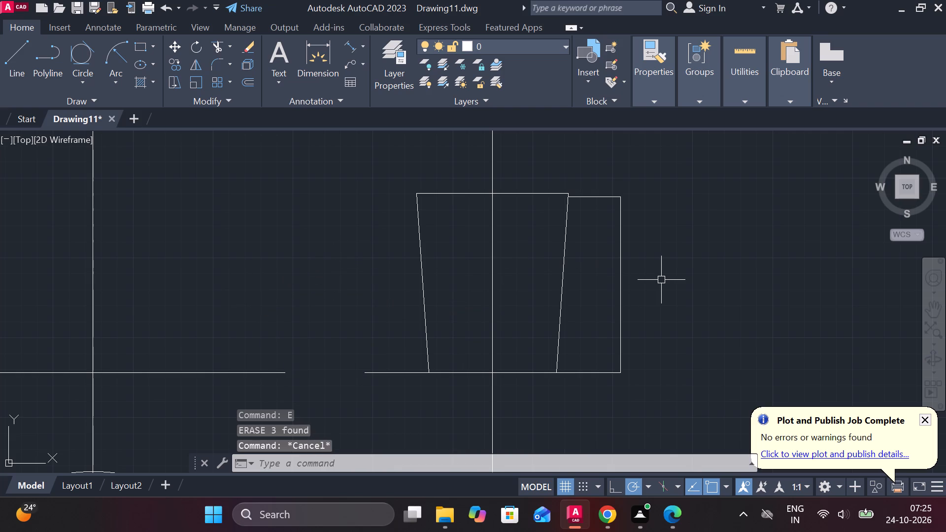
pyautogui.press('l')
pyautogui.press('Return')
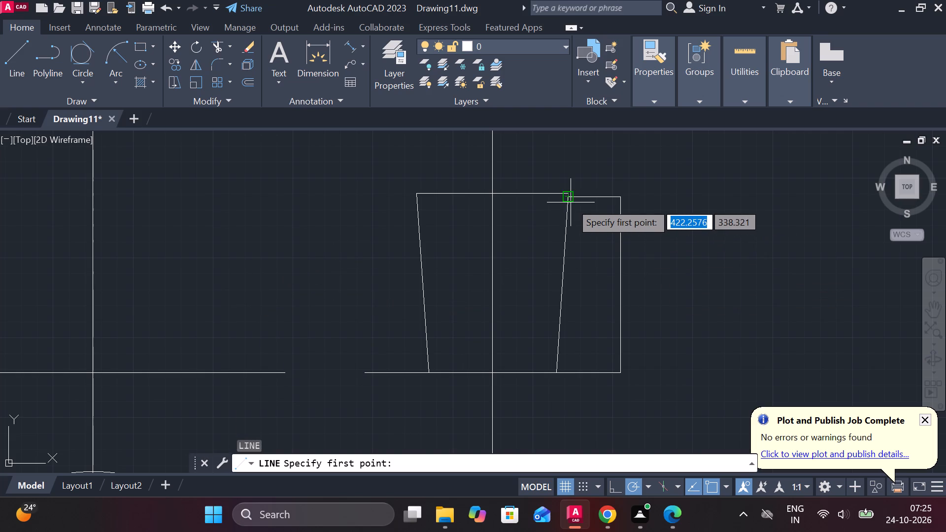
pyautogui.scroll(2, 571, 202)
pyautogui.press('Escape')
# Extend the short horizontal line beside the tapered shape leftward, across the shape to its far slanted side.
pyautogui.write('ex')
pyautogui.press('space')
pyautogui.click(608, 186)
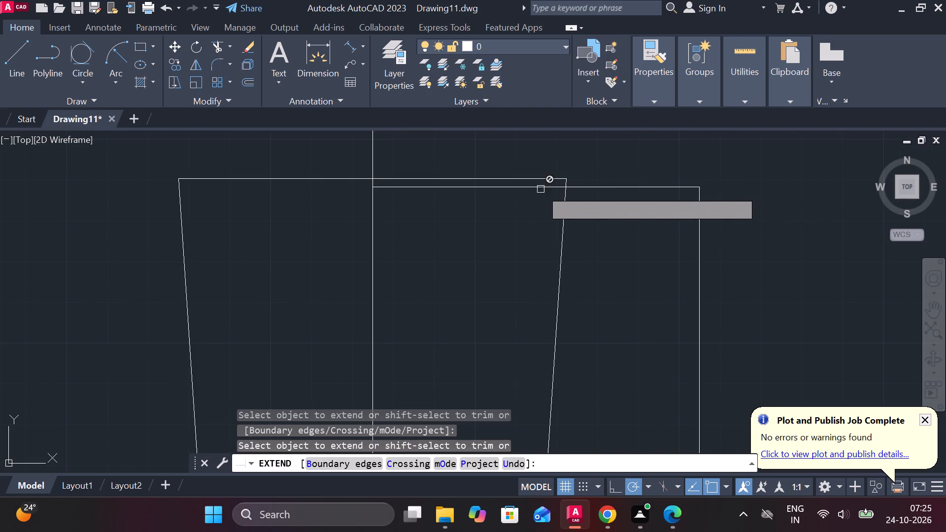
pyautogui.click(541, 189)
pyautogui.click(481, 185)
pyautogui.click(358, 187)
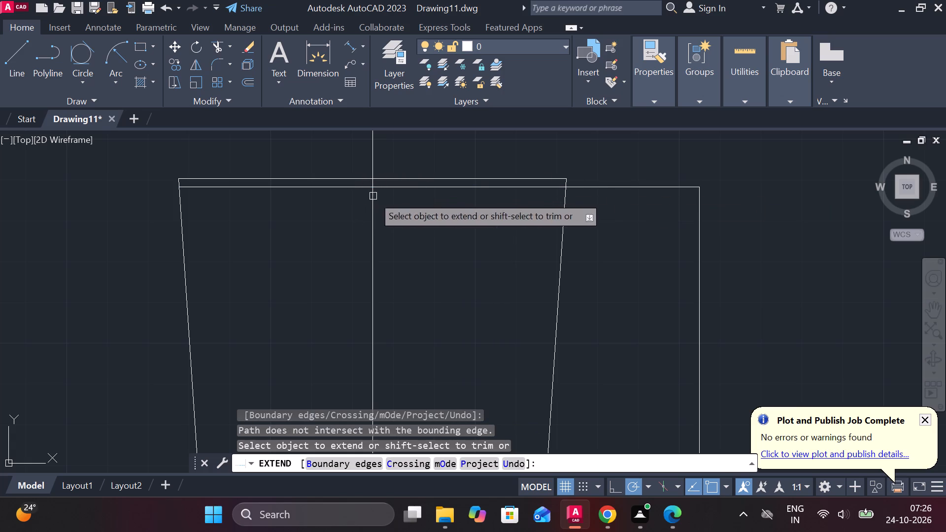
pyautogui.moveTo(317, 235); pyautogui.dragTo(451, 249, button='middle')
pyautogui.press('Escape')
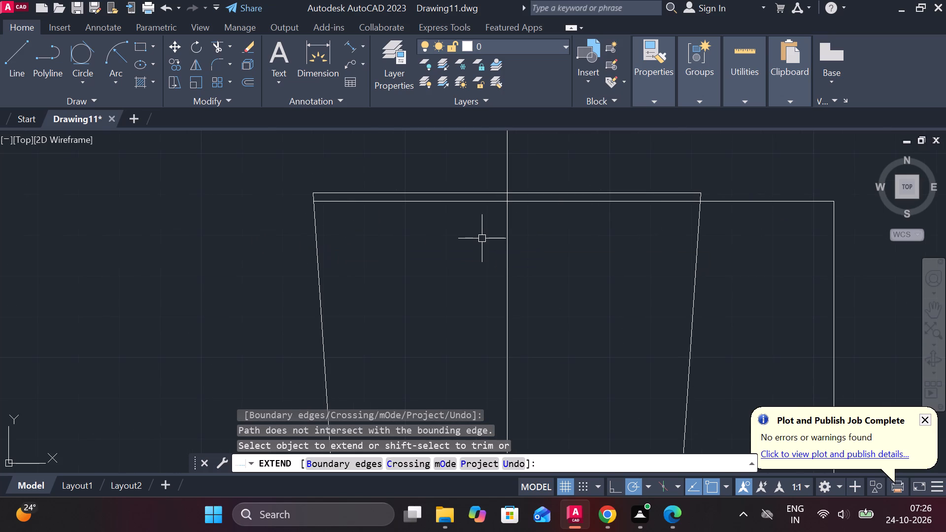
# Draw a horizontal line leftward from where the extended line meets the tapered shape's left side, stopping short of the circles' vertical centreline.
pyautogui.press('l')
pyautogui.press('Return')
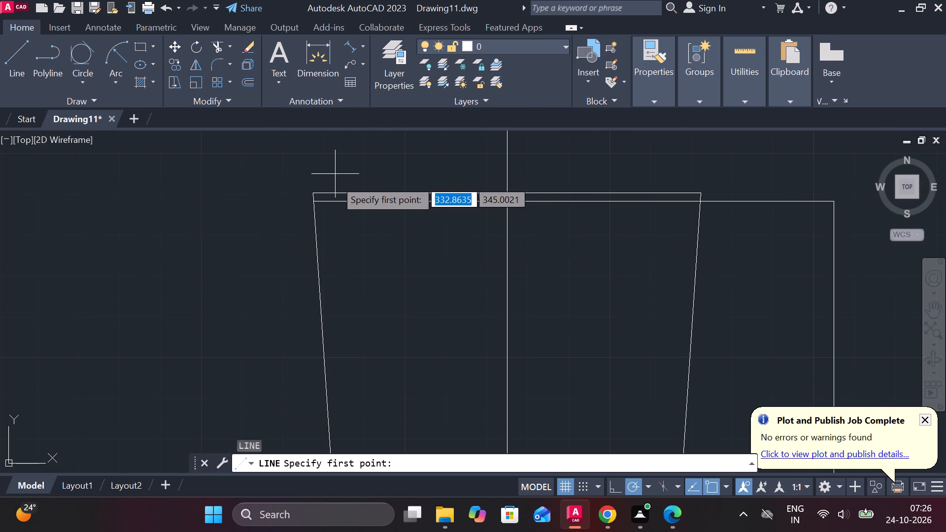
pyautogui.click(308, 202)
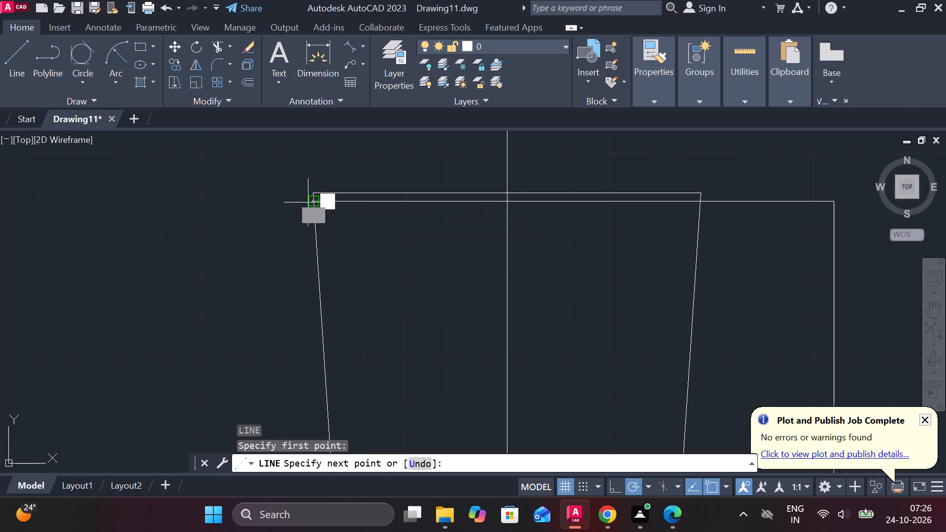
pyautogui.moveTo(188, 212); pyautogui.dragTo(349, 218, button='middle')
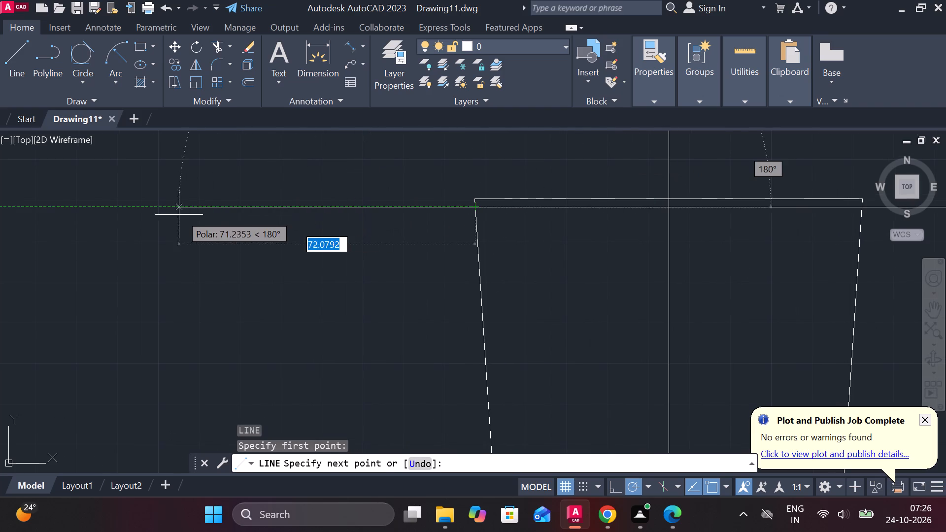
pyautogui.click(173, 217)
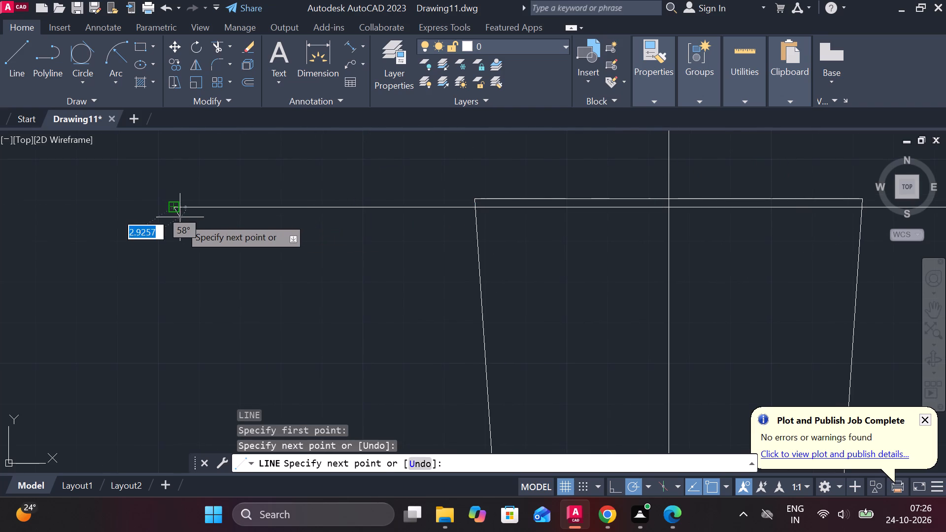
pyautogui.scroll(-3, 180, 217)
pyautogui.moveTo(211, 232); pyautogui.dragTo(330, 239, button='middle')
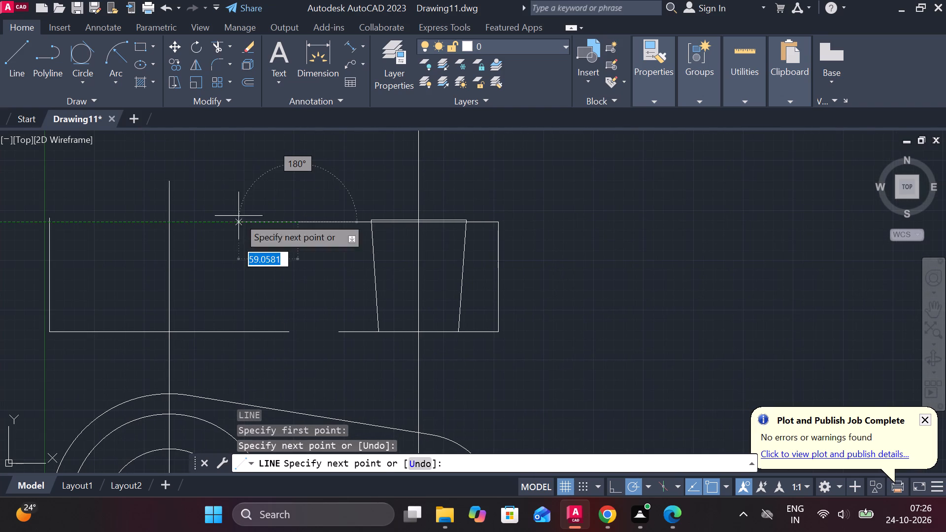
pyautogui.moveTo(253, 232); pyautogui.dragTo(307, 241, button='middle')
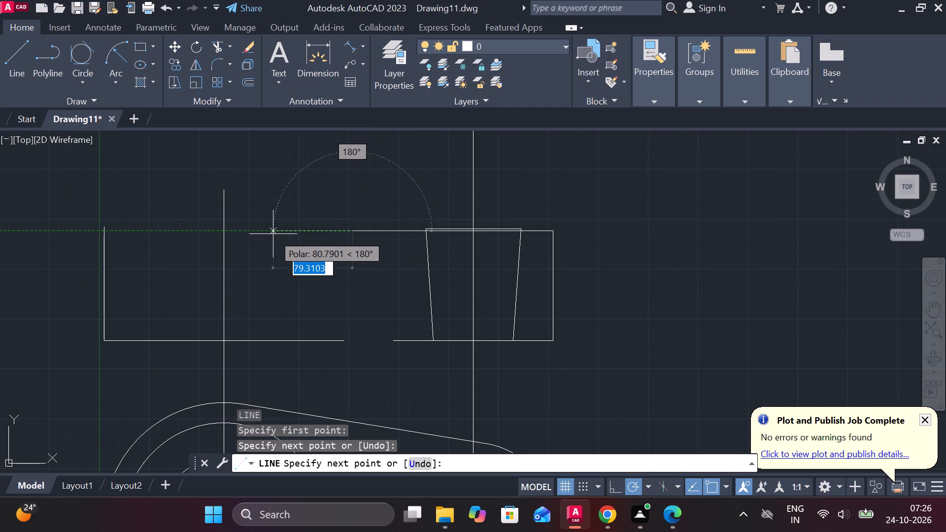
pyautogui.hotkey('ctrl', 'z')
pyautogui.scroll(-2, 214, 221)
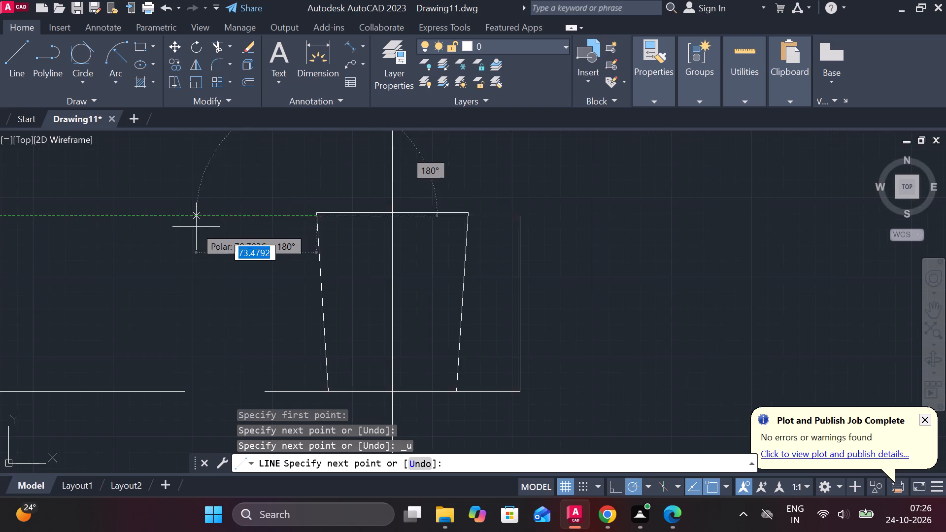
pyautogui.moveTo(193, 227); pyautogui.dragTo(419, 243, button='middle')
pyautogui.click(268, 222)
pyautogui.press('Escape')
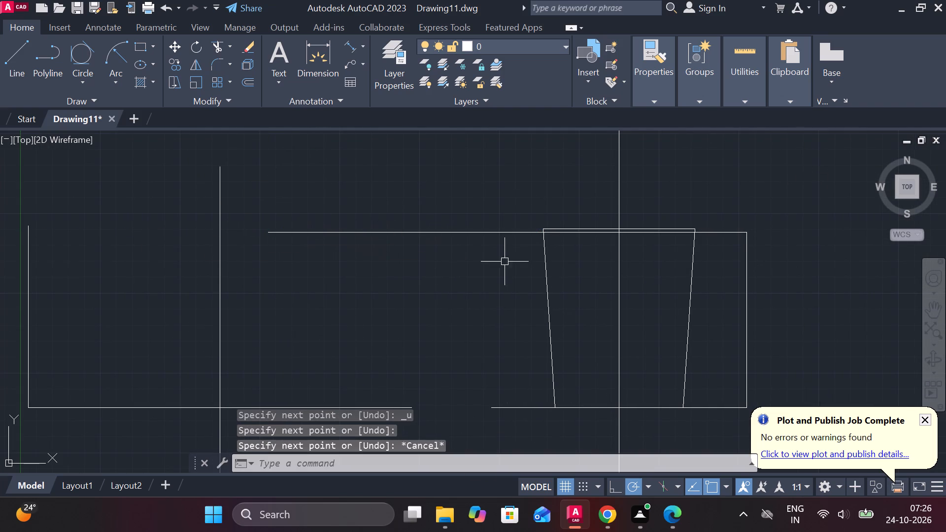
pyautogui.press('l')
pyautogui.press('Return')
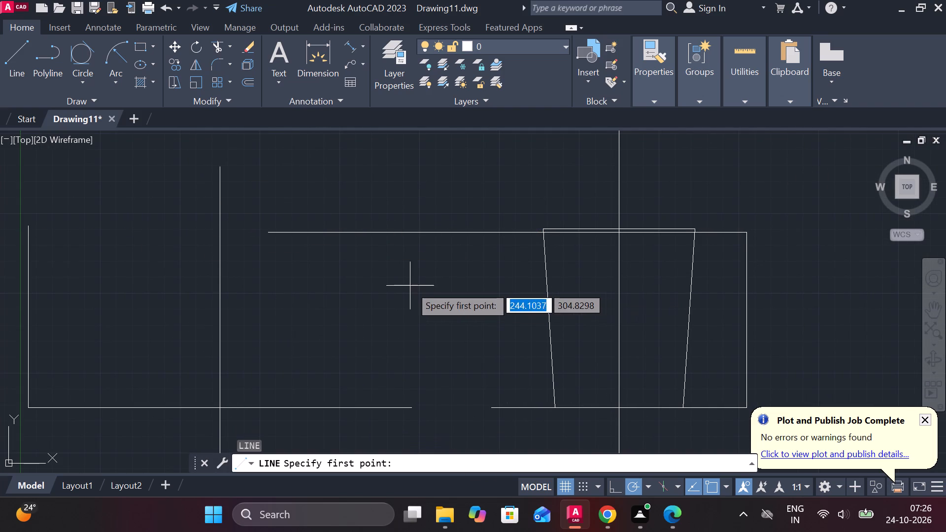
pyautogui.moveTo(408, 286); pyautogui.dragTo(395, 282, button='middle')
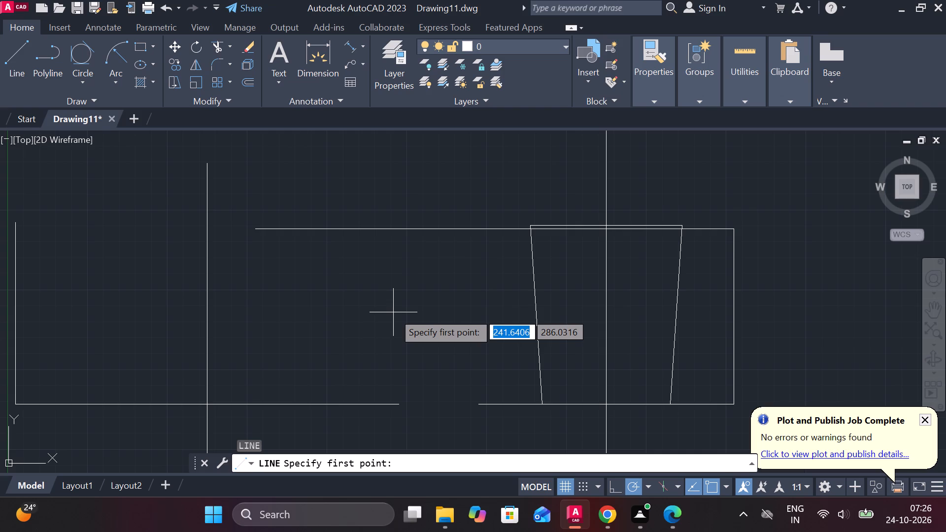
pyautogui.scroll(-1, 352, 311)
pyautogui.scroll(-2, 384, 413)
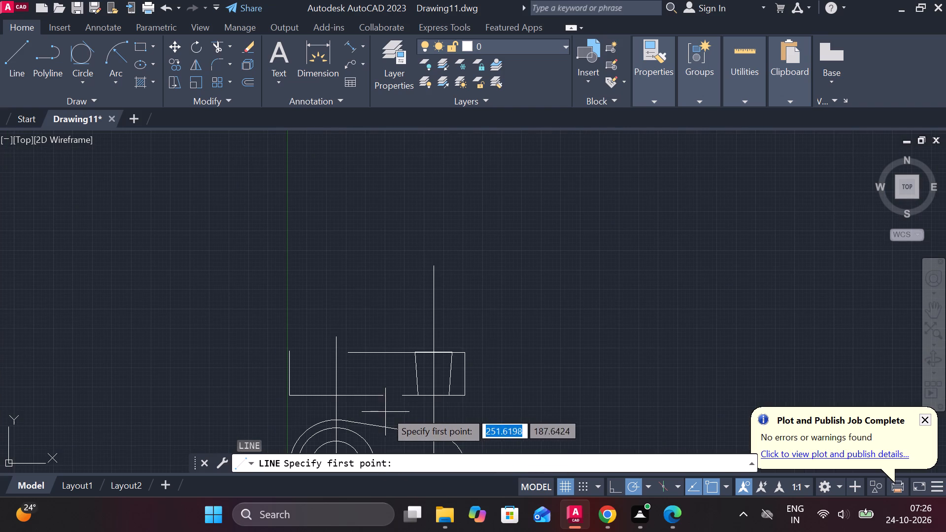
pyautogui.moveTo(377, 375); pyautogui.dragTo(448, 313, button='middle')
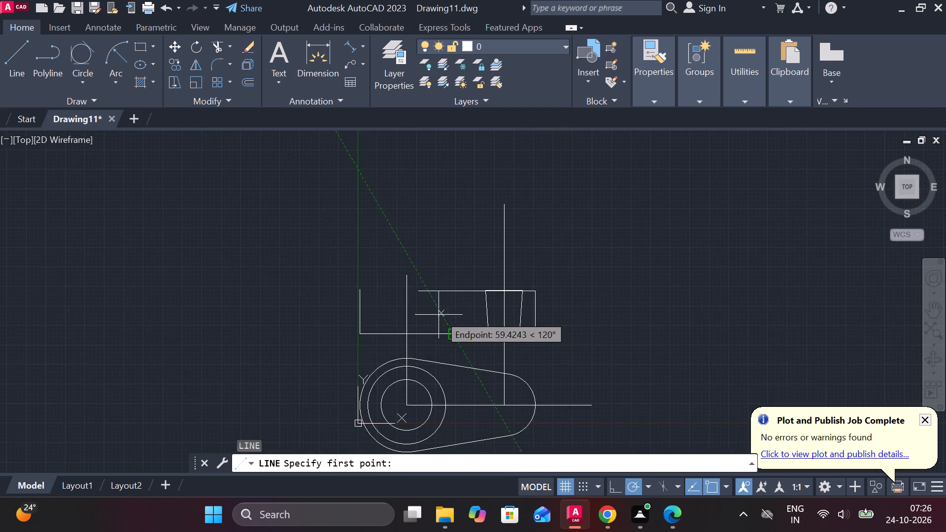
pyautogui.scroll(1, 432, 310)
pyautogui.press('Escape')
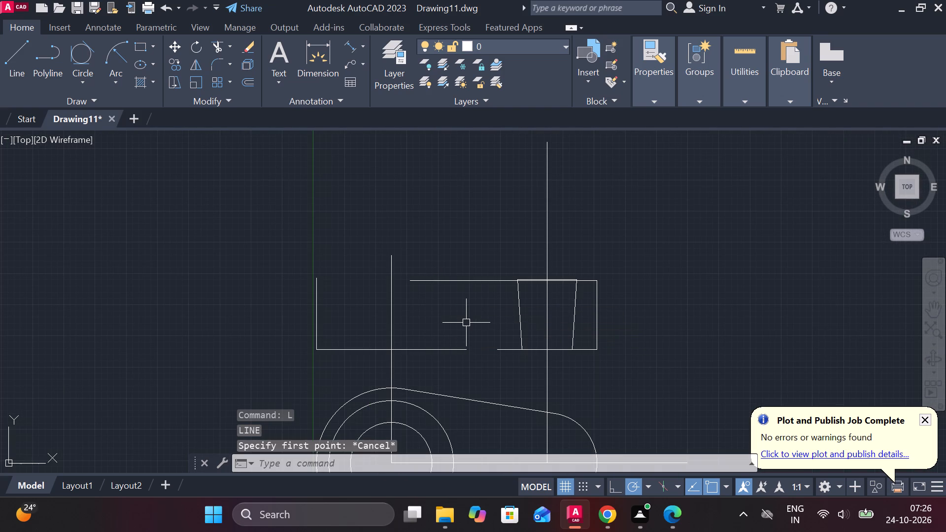
# Draw a vertical projection line from the left side of the middle concentric circle up past the upper view's horizontal lines.
pyautogui.press('l')
pyautogui.press('Return')
pyautogui.moveTo(372, 329); pyautogui.dragTo(408, 272, button='middle')
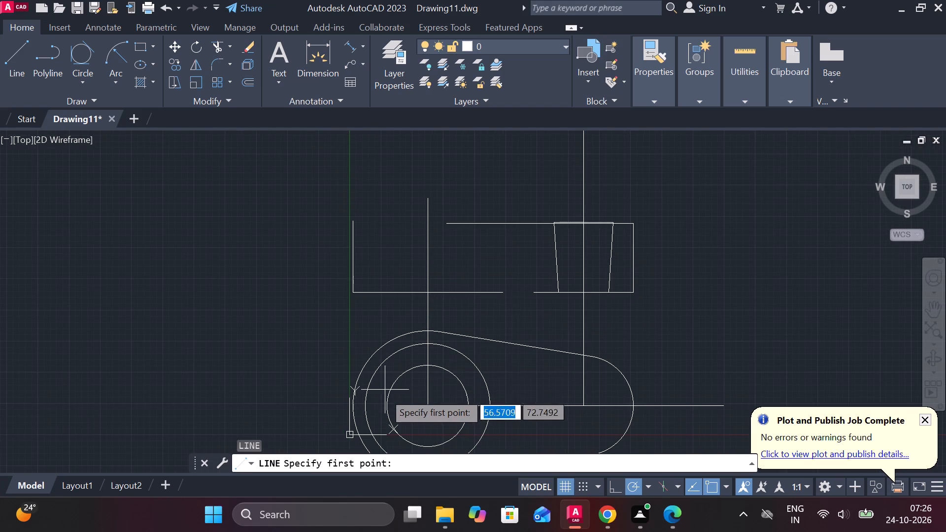
pyautogui.click(370, 405)
pyautogui.click(369, 188)
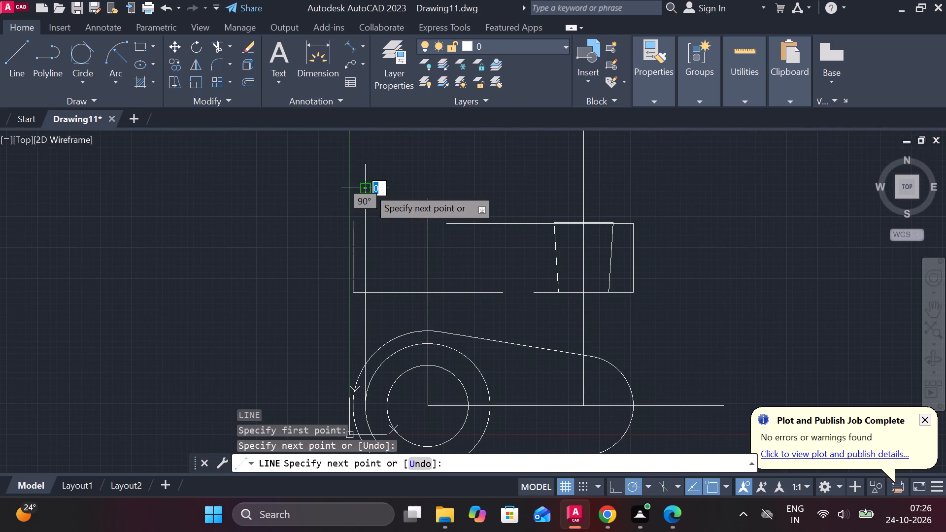
pyautogui.press('Escape')
# Stretch the top end of the upper view's left edge upward to roughly the height of the new projection line.
pyautogui.click(352, 233)
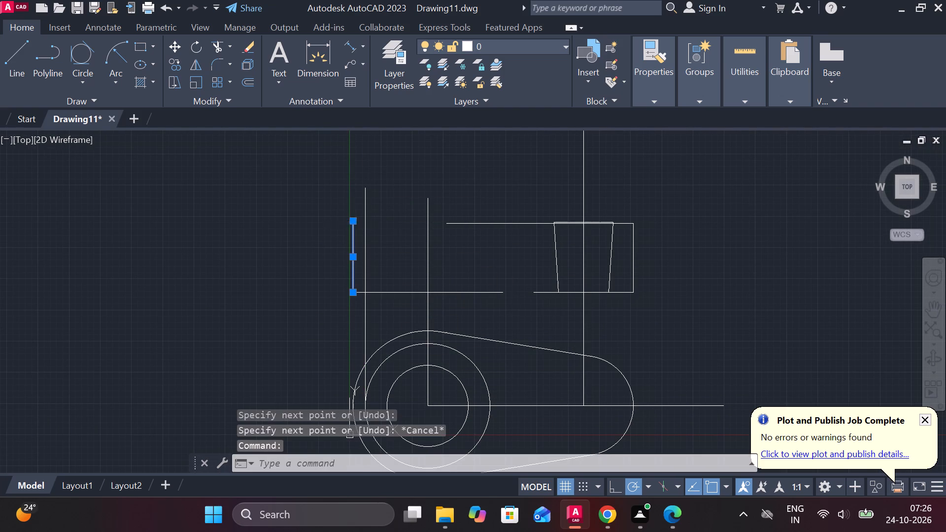
pyautogui.click(351, 220)
pyautogui.click(353, 191)
pyautogui.press('Escape')
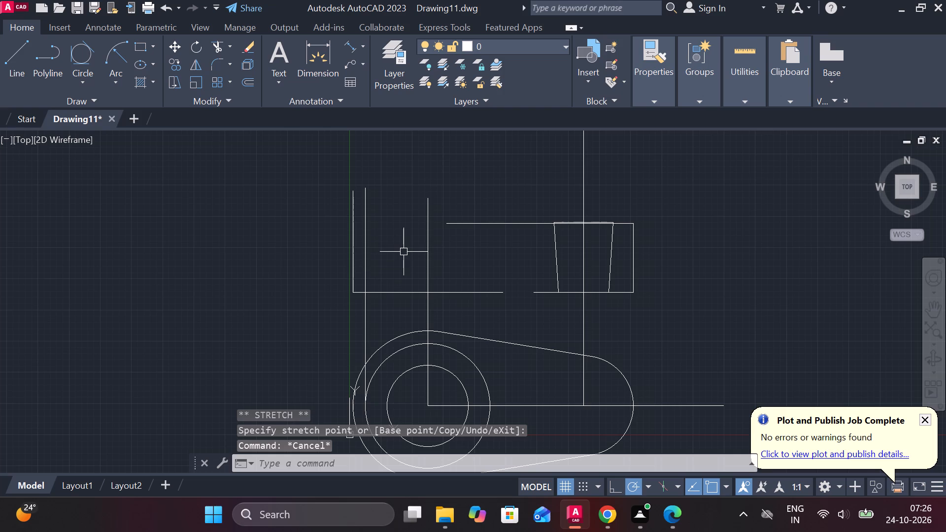
# Offset the horizontal line left of the tapered shape 10 units upward.
pyautogui.scroll(2, 476, 239)
pyautogui.moveTo(475, 240); pyautogui.dragTo(475, 241, button='middle')
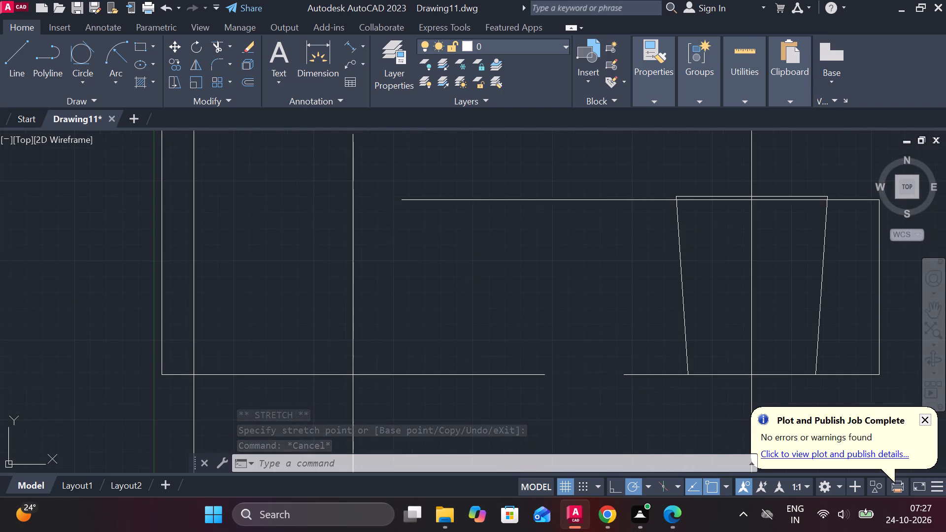
pyautogui.moveTo(475, 241); pyautogui.dragTo(361, 299, button='middle')
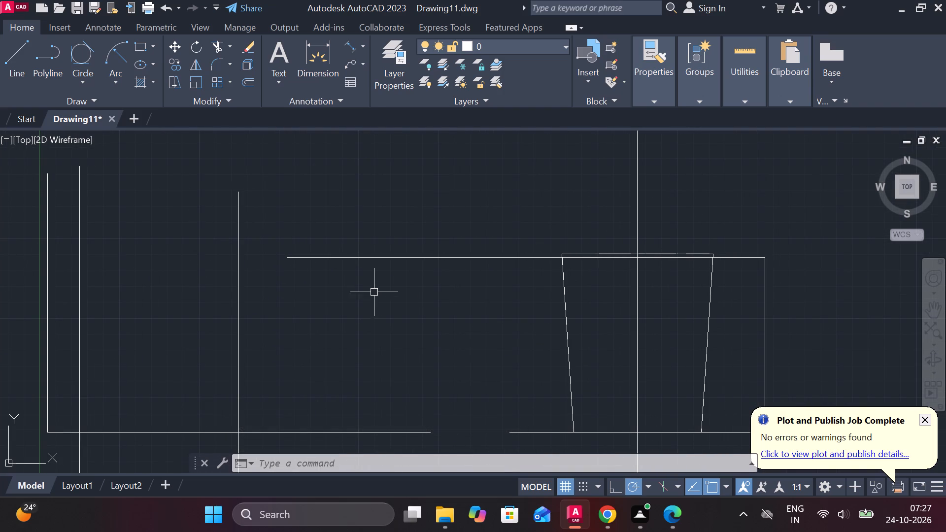
pyautogui.click(365, 255)
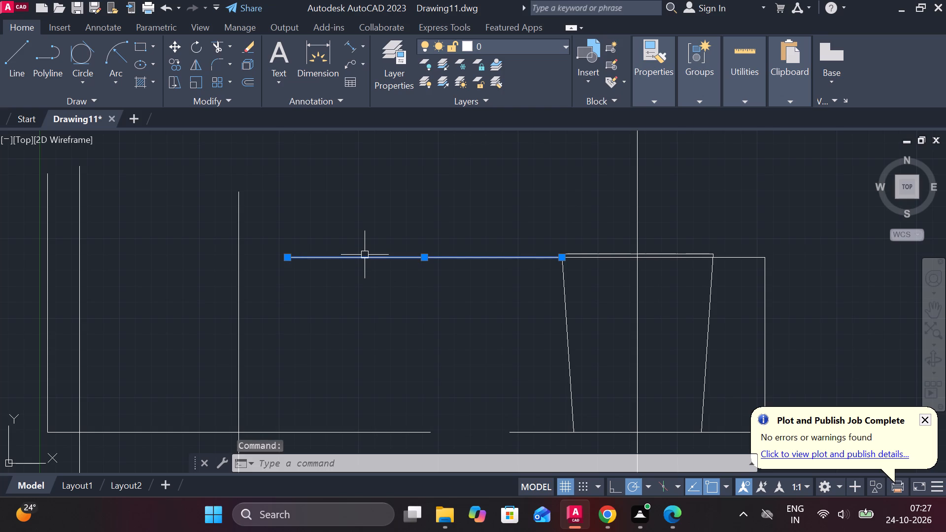
pyautogui.press('o')
pyautogui.press('Return')
pyautogui.press('Return')
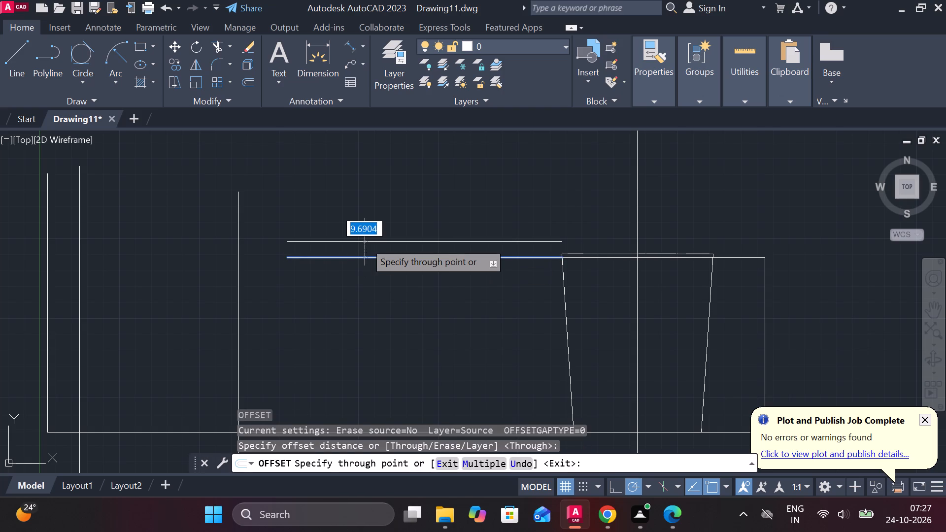
pyautogui.write('10')
pyautogui.press('Return')
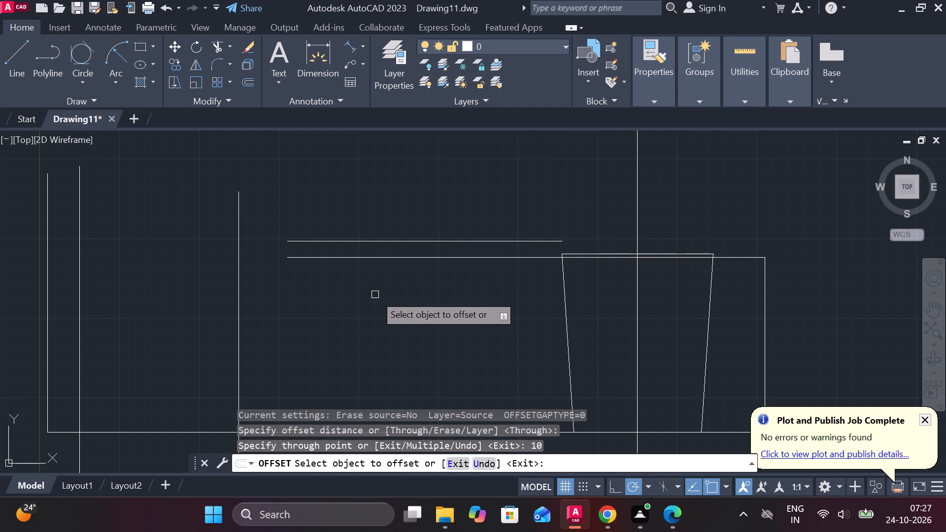
pyautogui.scroll(-1, 375, 295)
pyautogui.moveTo(376, 296); pyautogui.dragTo(490, 308, button='middle')
pyautogui.scroll(-1, 457, 298)
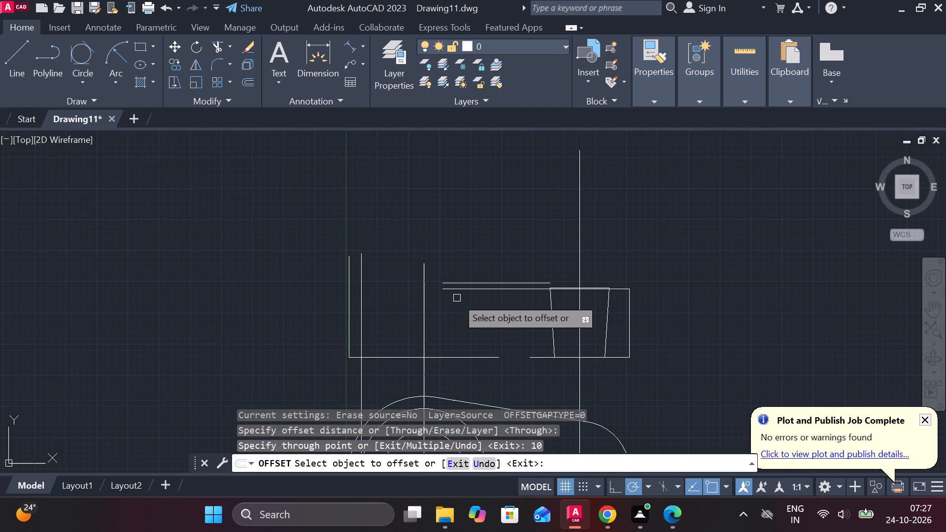
pyautogui.press('Escape')
# Extend the offset horizontal line leftward to the upper view's left edge.
pyautogui.write('ex')
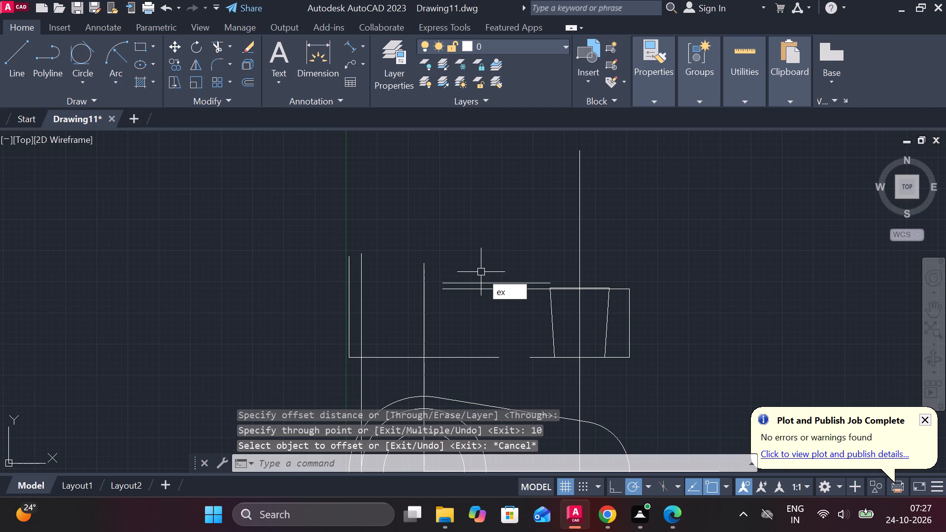
pyautogui.press('space')
pyautogui.click(451, 282)
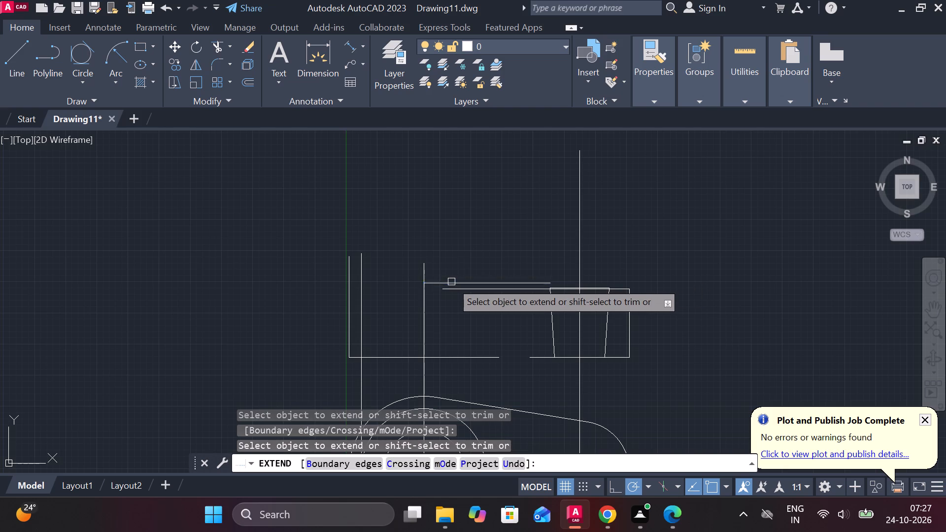
pyautogui.click(441, 282)
pyautogui.click(402, 282)
# Extend the lower horizontal line beside the tapered boss leftward to the upper view's left edge.
pyautogui.moveTo(381, 240); pyautogui.dragTo(459, 214, button='middle')
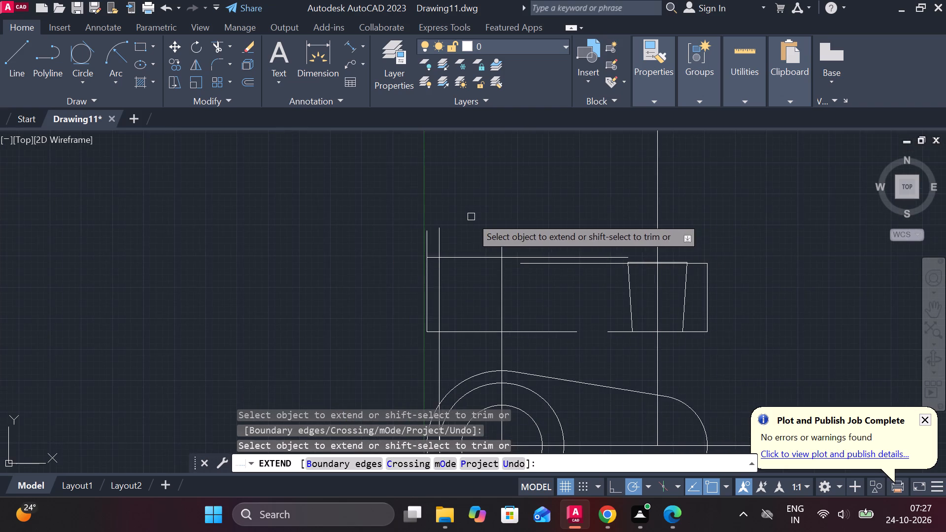
pyautogui.scroll(2, 472, 217)
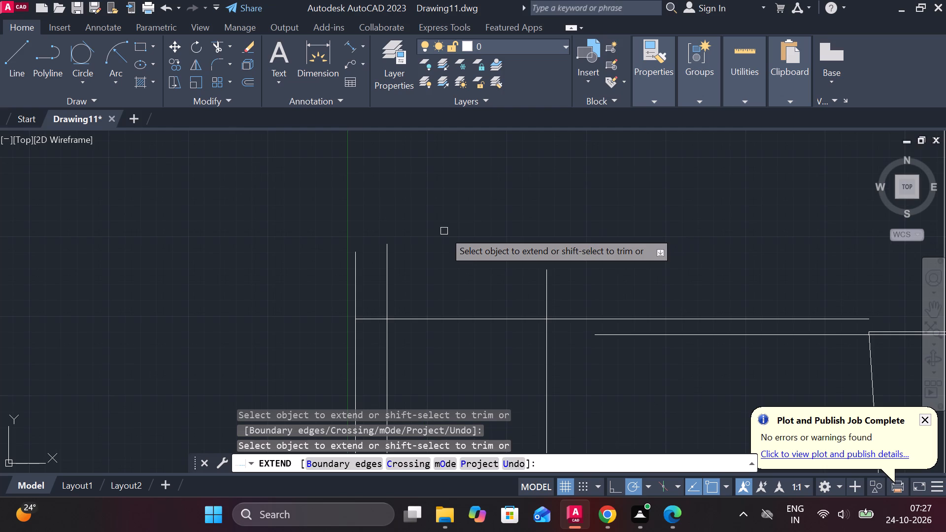
pyautogui.click(610, 337)
pyautogui.click(584, 333)
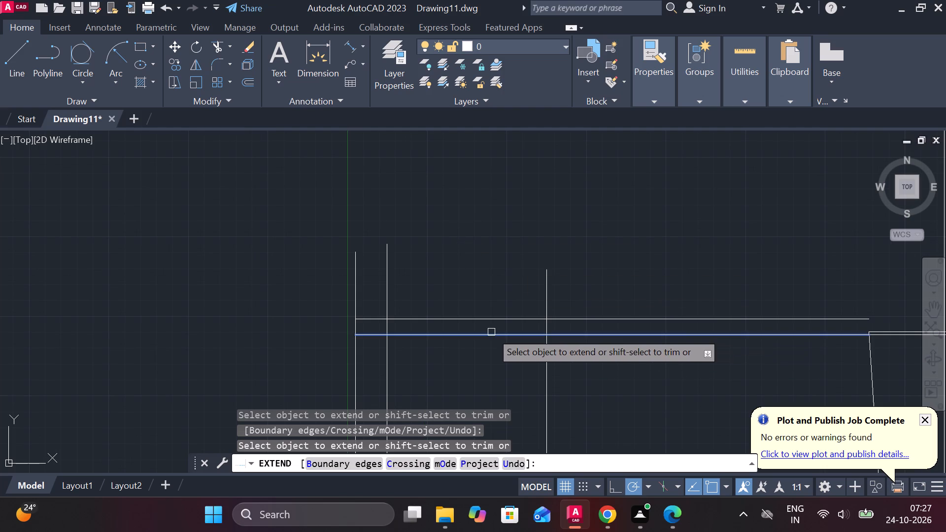
pyautogui.click(491, 332)
pyautogui.press('Escape')
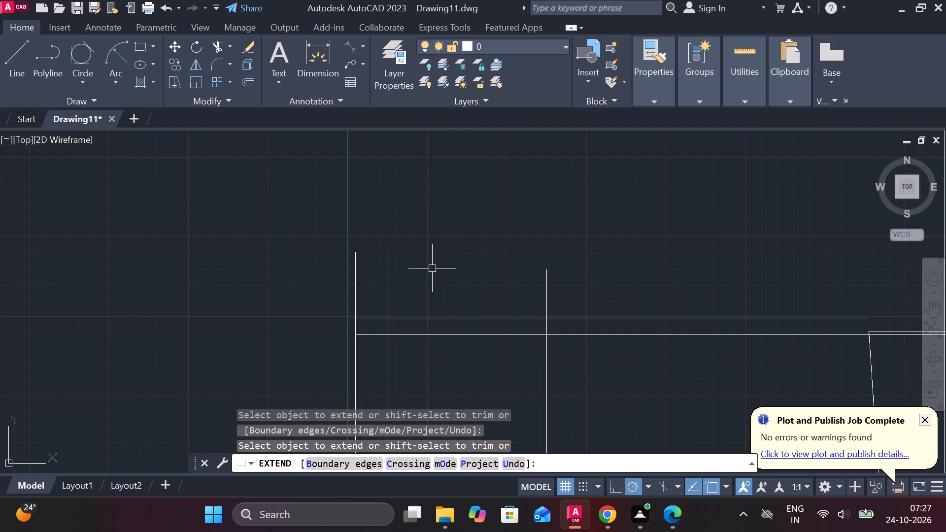
# Trim the overlapping verticals and horizontals at the upper view's top-left corner into a small stepped outline.
pyautogui.write('tr')
pyautogui.press('space')
pyautogui.moveTo(330, 262); pyautogui.dragTo(421, 275)
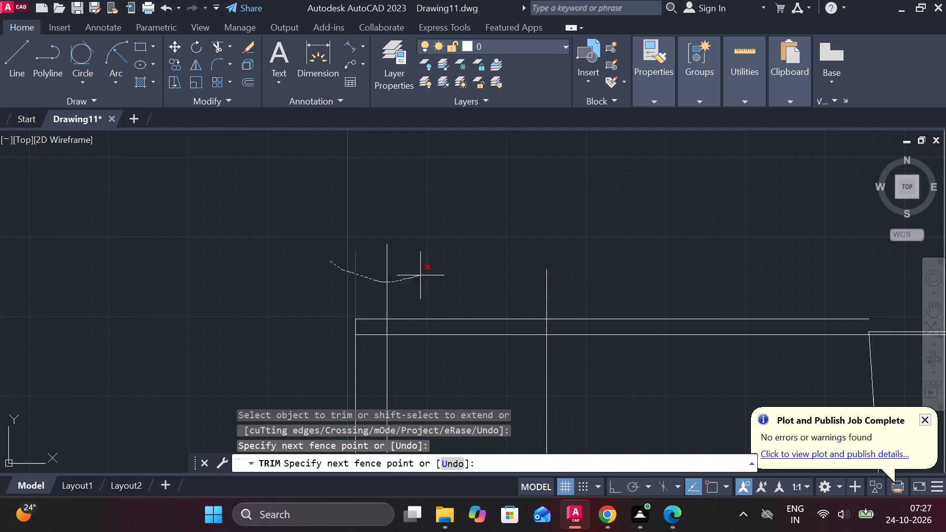
pyautogui.moveTo(421, 275); pyautogui.dragTo(424, 272)
pyautogui.click(370, 317)
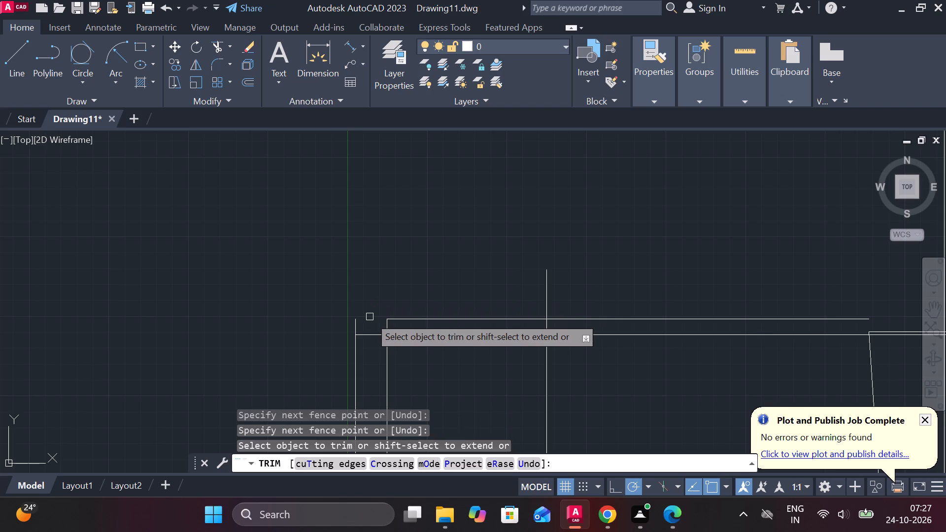
pyautogui.click(356, 325)
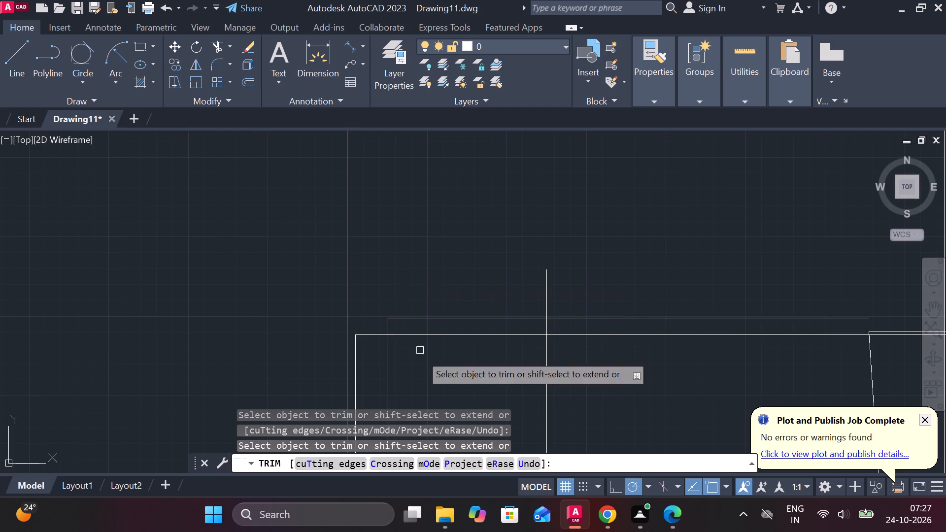
pyautogui.click(390, 361)
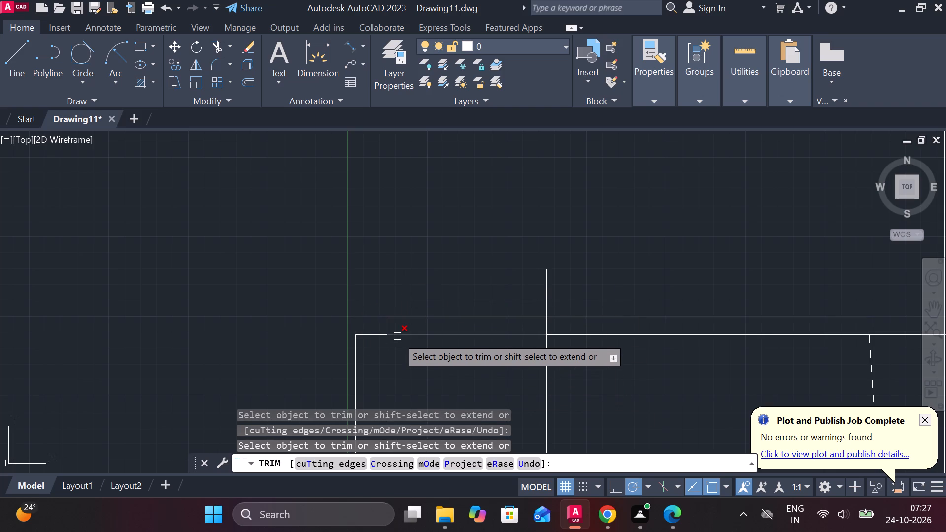
pyautogui.click(397, 336)
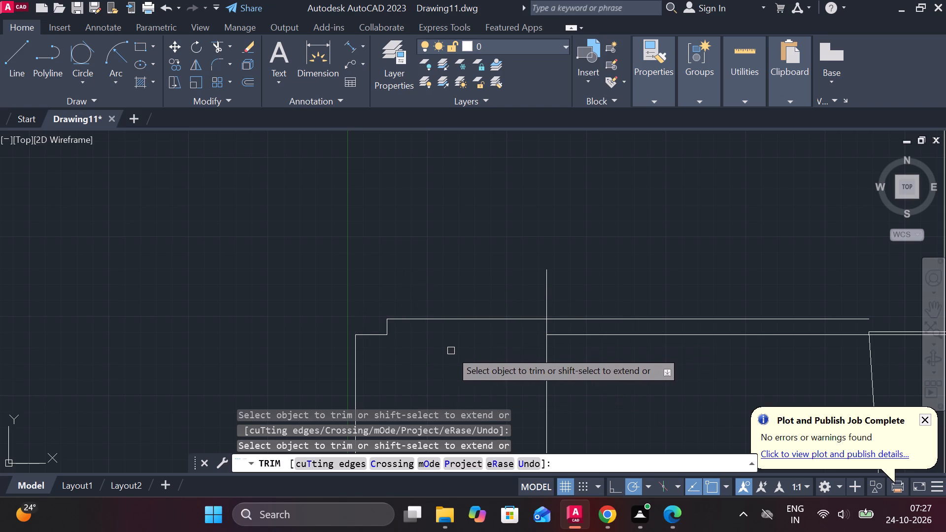
pyautogui.moveTo(451, 351); pyautogui.dragTo(434, 346, button='middle')
pyautogui.press('Escape')
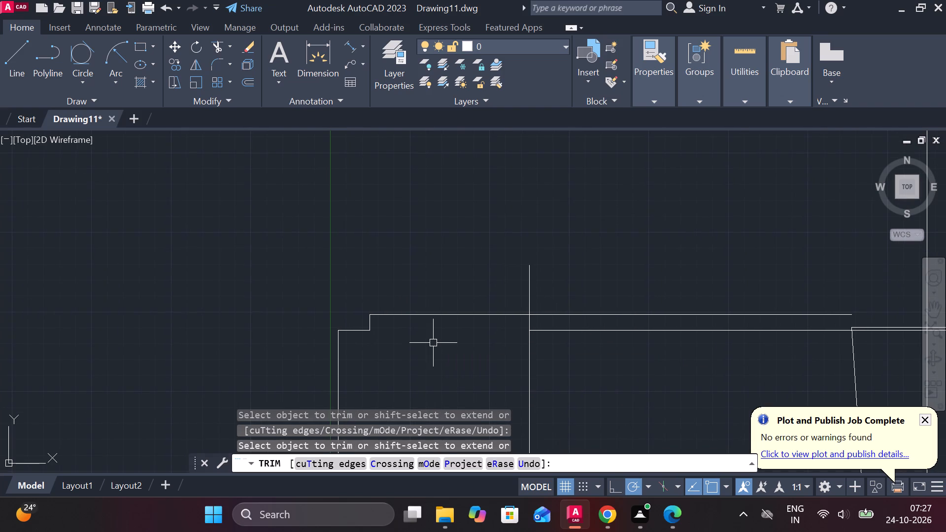
# Offset the short vertical step edge 200 units to the right.
pyautogui.click(373, 324)
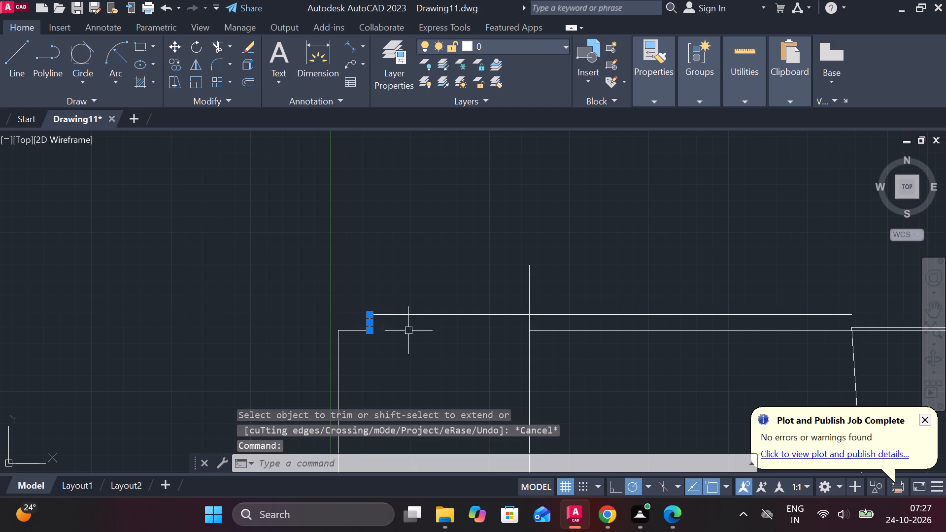
pyautogui.press('o')
pyautogui.press('Return')
pyautogui.press('Return')
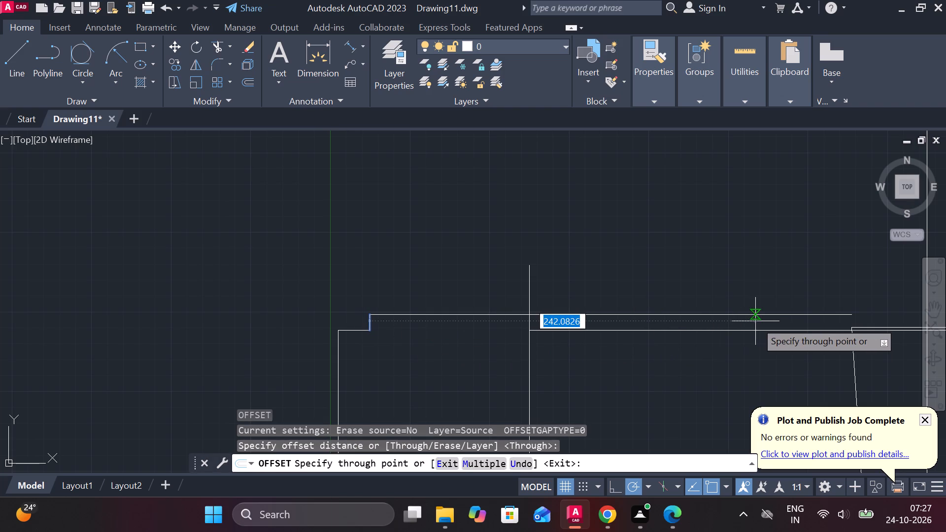
pyautogui.write('200')
pyautogui.press('Return')
pyautogui.moveTo(692, 364); pyautogui.dragTo(642, 362, button='middle')
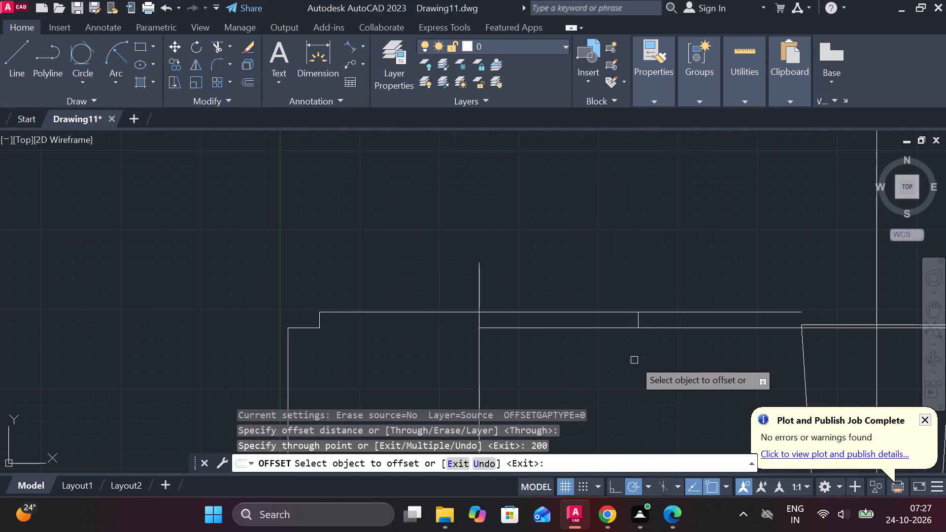
pyautogui.scroll(1, 661, 356)
pyautogui.moveTo(654, 364); pyautogui.dragTo(626, 364, button='middle')
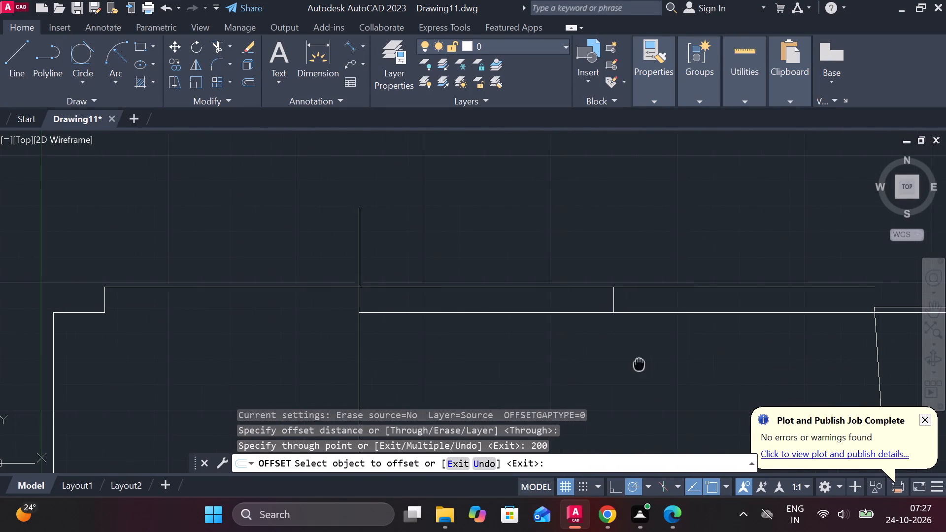
pyautogui.moveTo(626, 364); pyautogui.dragTo(602, 364, button='middle')
pyautogui.press('Escape')
# Trim the lower line beneath the raised section and the upper line beyond the offset edge to form the right-hand step.
pyautogui.write('tr')
pyautogui.press('space')
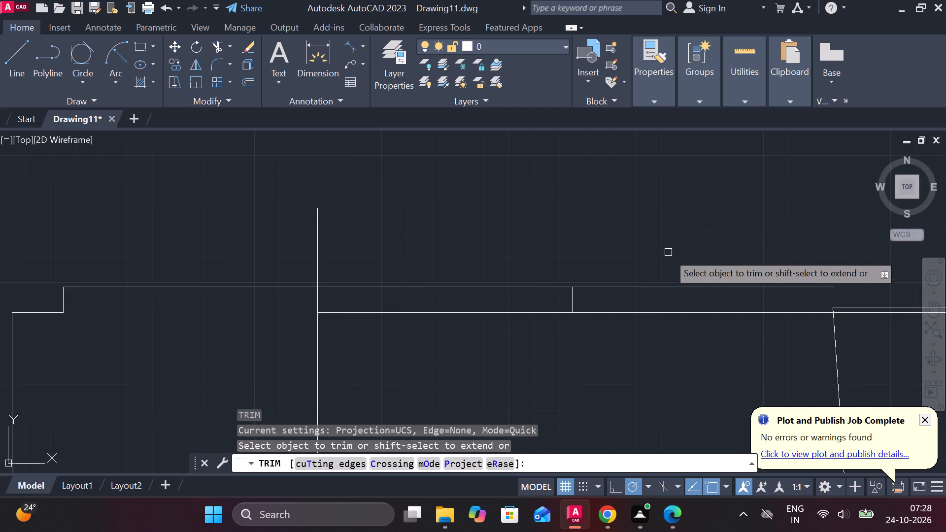
pyautogui.scroll(-2, 658, 281)
pyautogui.moveTo(645, 314); pyautogui.dragTo(608, 314, button='middle')
pyautogui.scroll(1, 606, 314)
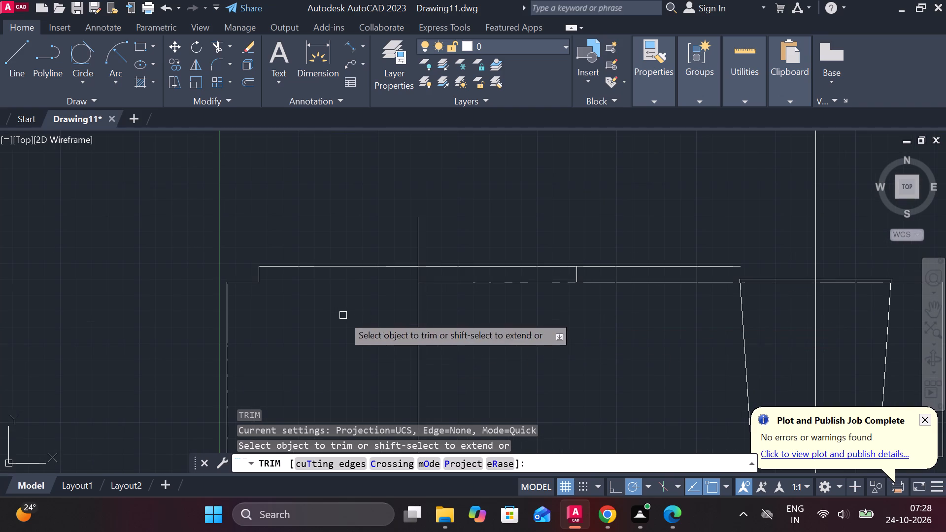
pyautogui.moveTo(342, 315); pyautogui.dragTo(417, 295, button='middle')
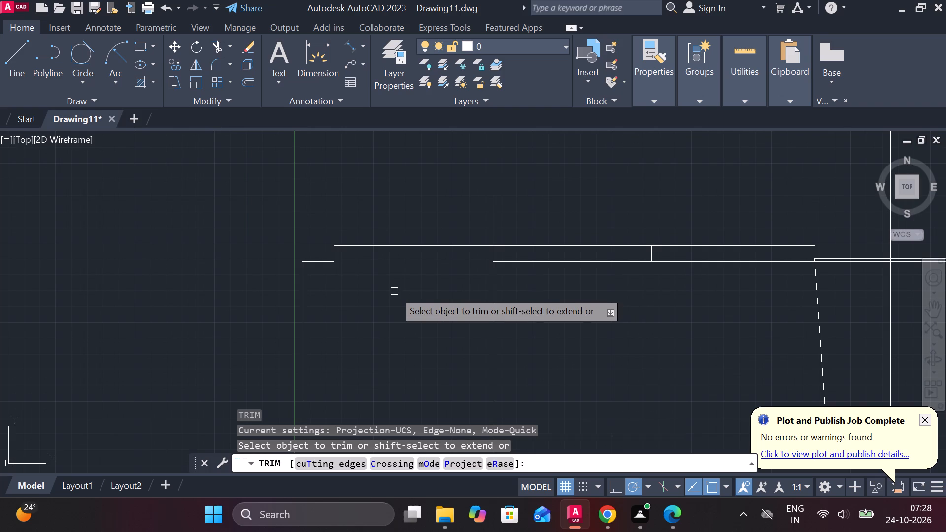
pyautogui.scroll(-1, 394, 293)
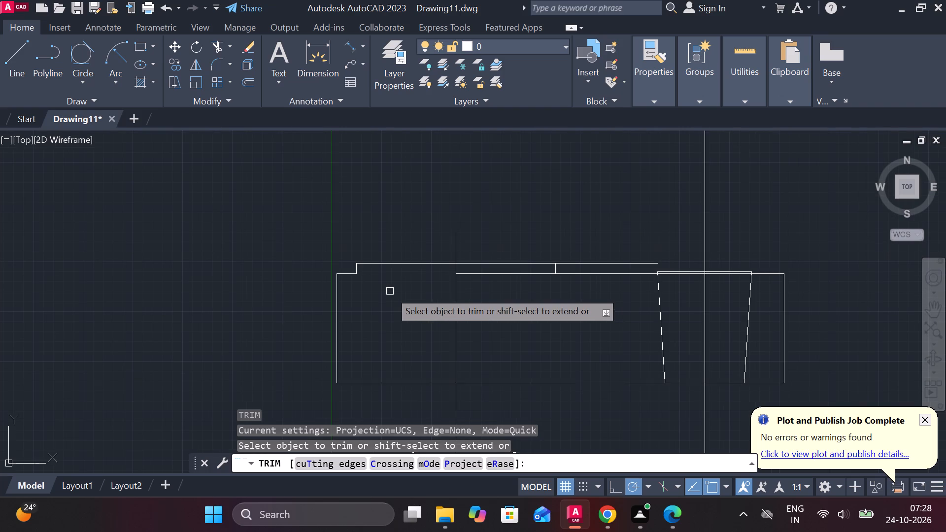
pyautogui.moveTo(526, 311); pyautogui.dragTo(554, 291, button='middle')
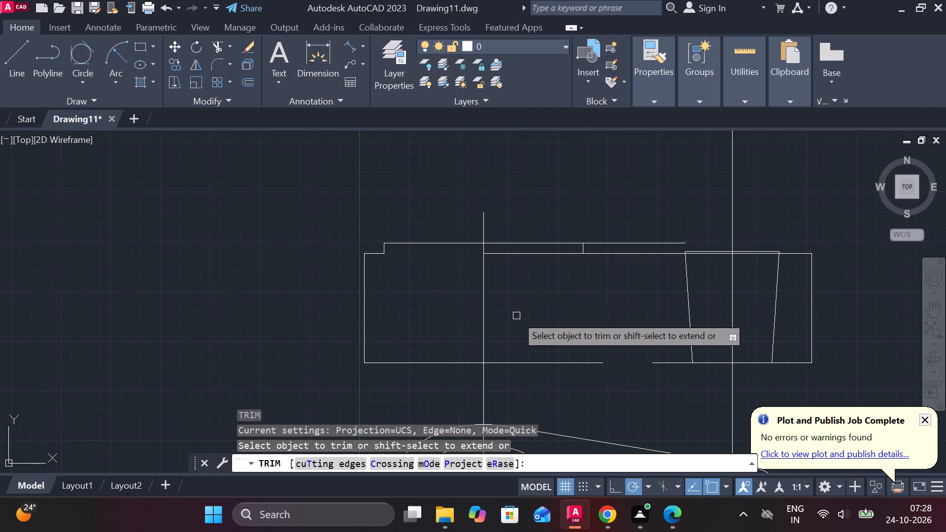
pyautogui.scroll(1, 690, 268)
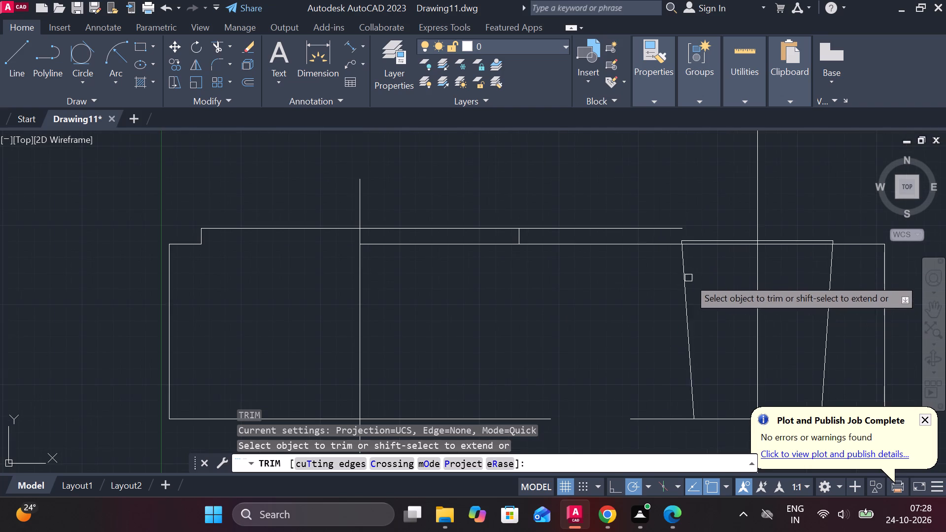
pyautogui.scroll(1, 697, 280)
pyautogui.moveTo(700, 280); pyautogui.dragTo(649, 384, button='middle')
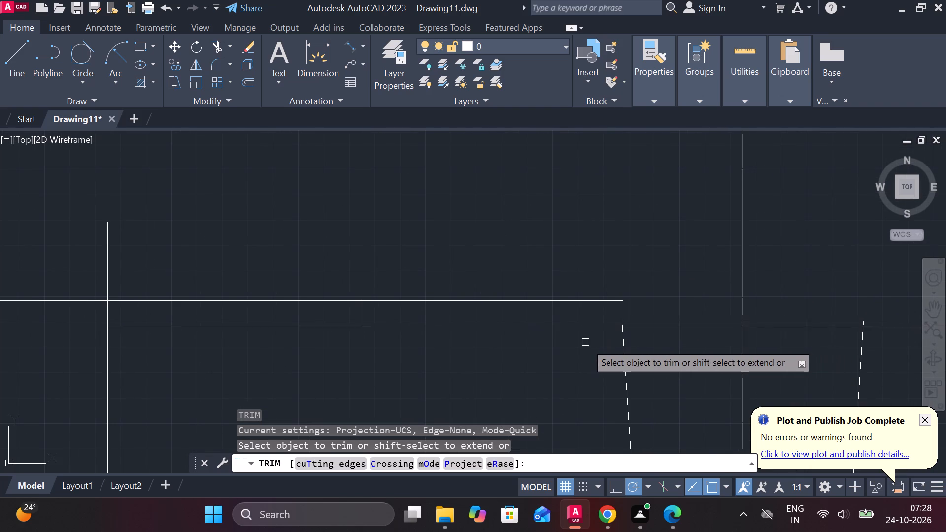
pyautogui.scroll(-2, 532, 268)
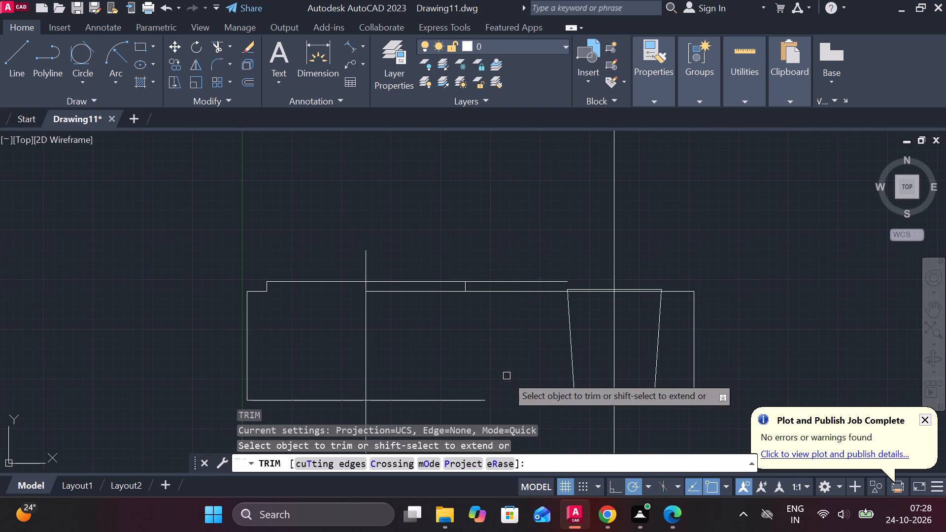
pyautogui.moveTo(413, 315); pyautogui.dragTo(445, 331, button='middle')
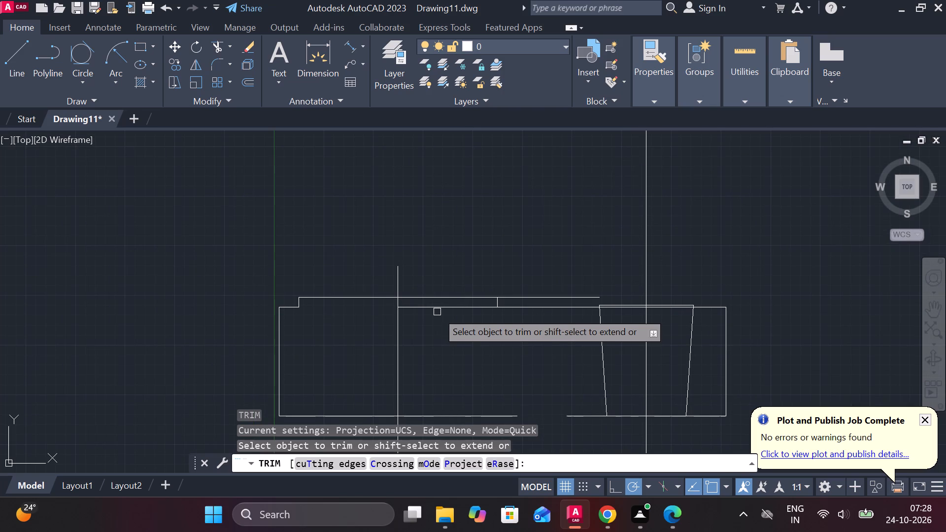
pyautogui.click(432, 309)
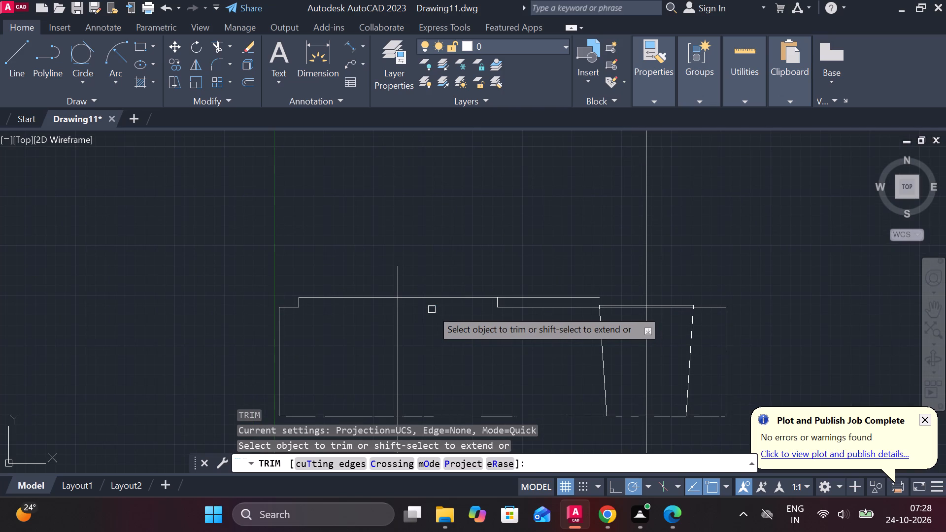
pyautogui.click(539, 298)
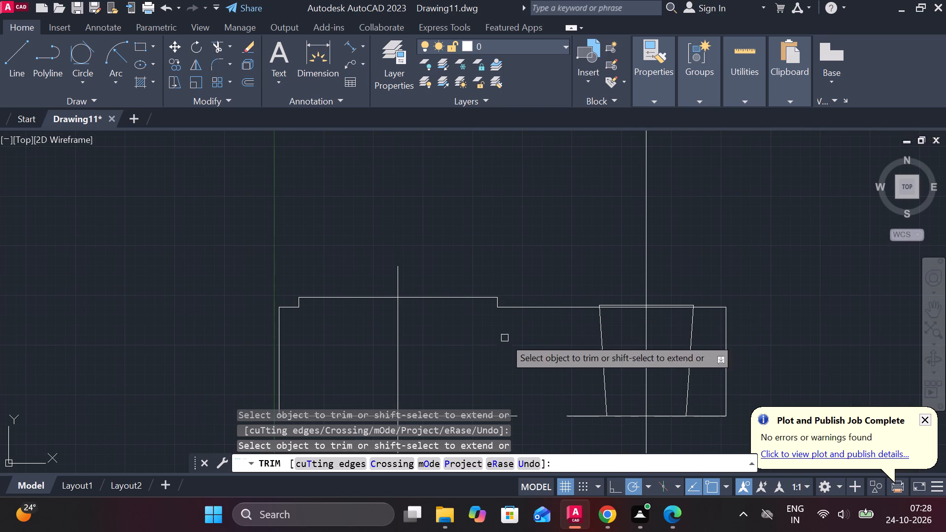
# Trim the horizontal line segments inside the top of the tapered boss on both sides of its centreline.
pyautogui.moveTo(492, 348); pyautogui.dragTo(518, 333, button='middle')
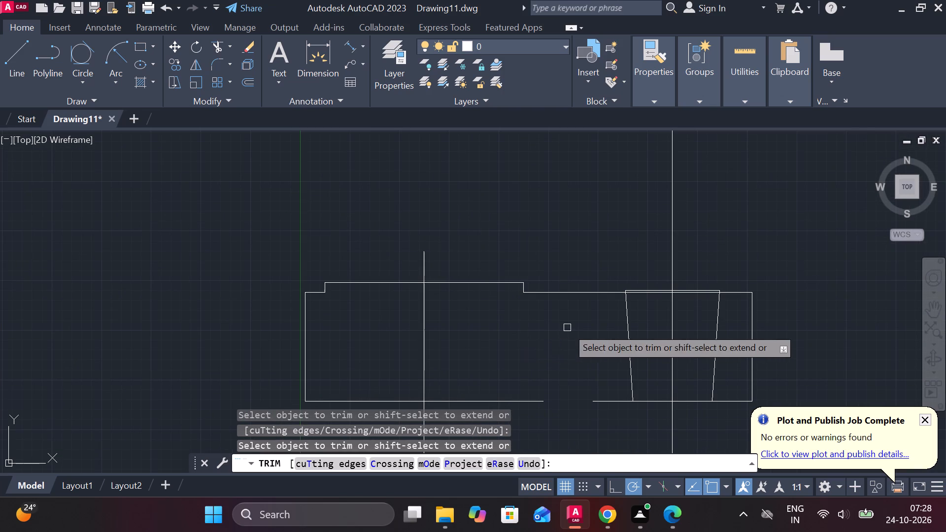
pyautogui.moveTo(567, 328); pyautogui.dragTo(453, 405, button='middle')
pyautogui.scroll(2, 558, 384)
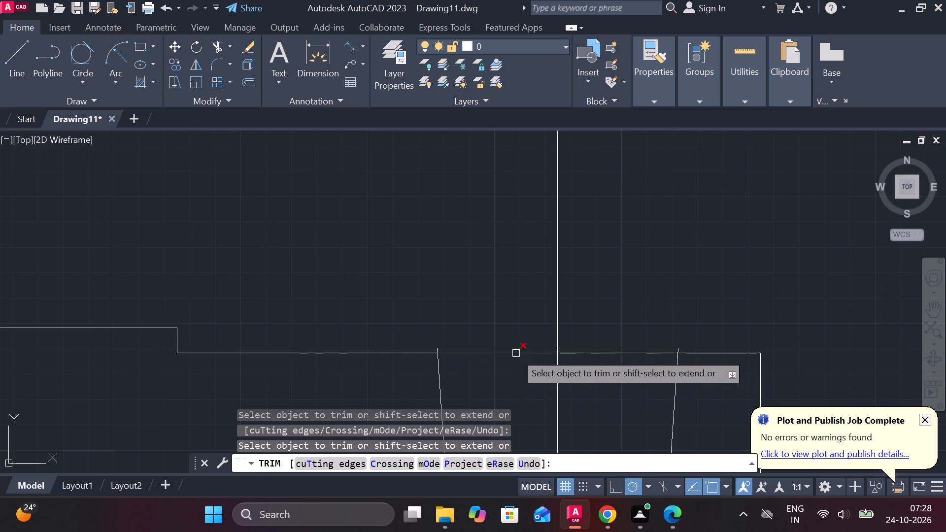
pyautogui.click(516, 353)
pyautogui.click(580, 354)
pyautogui.scroll(-3, 627, 369)
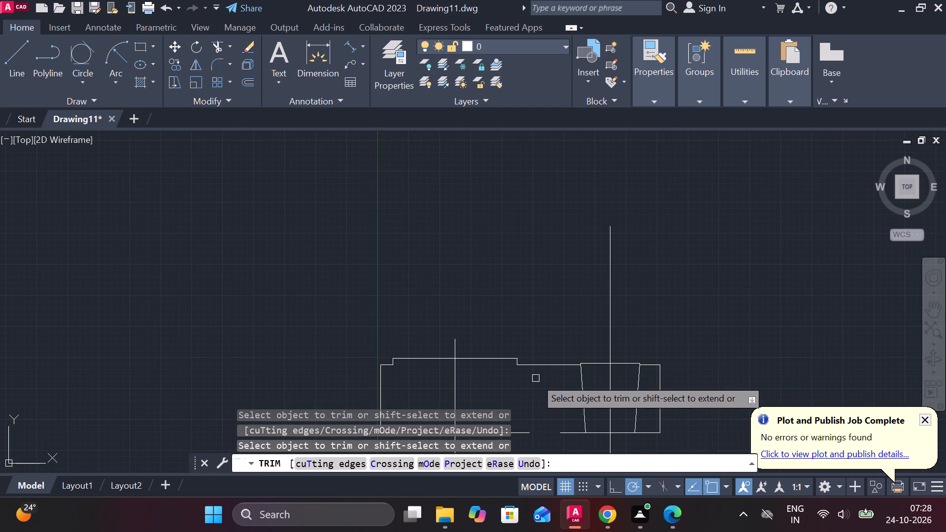
pyautogui.moveTo(554, 393); pyautogui.dragTo(589, 296, button='middle')
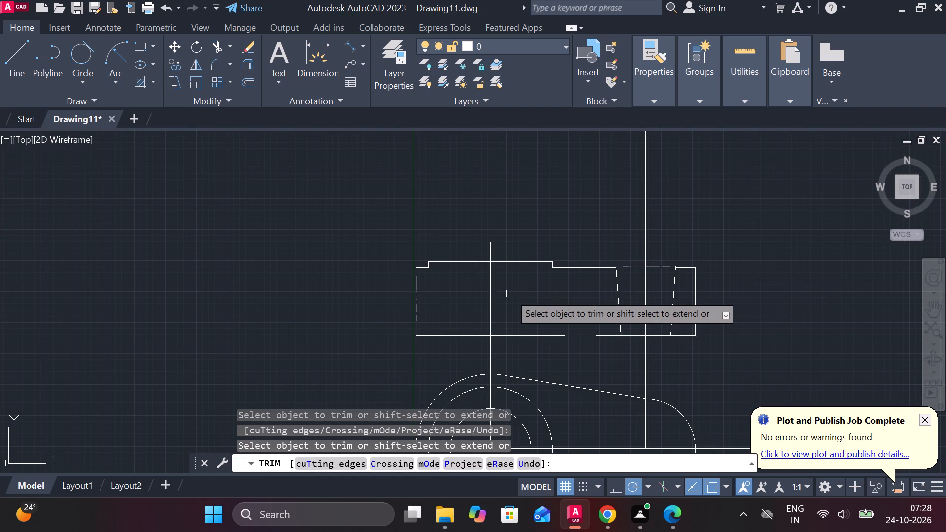
pyautogui.scroll(1, 554, 295)
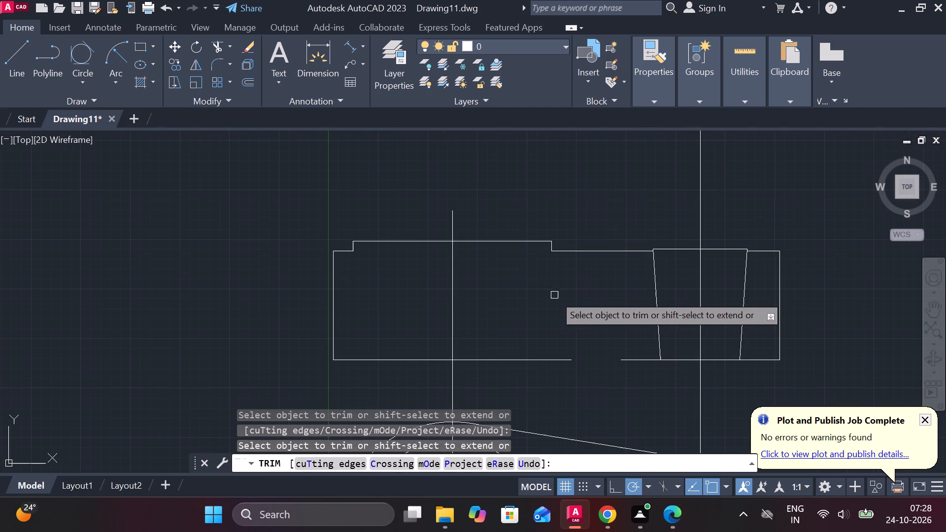
pyautogui.press('Escape')
# Offset the horizontal line between the raised step and the tapered boss 70 units downward.
pyautogui.moveTo(583, 302); pyautogui.dragTo(549, 303, button='middle')
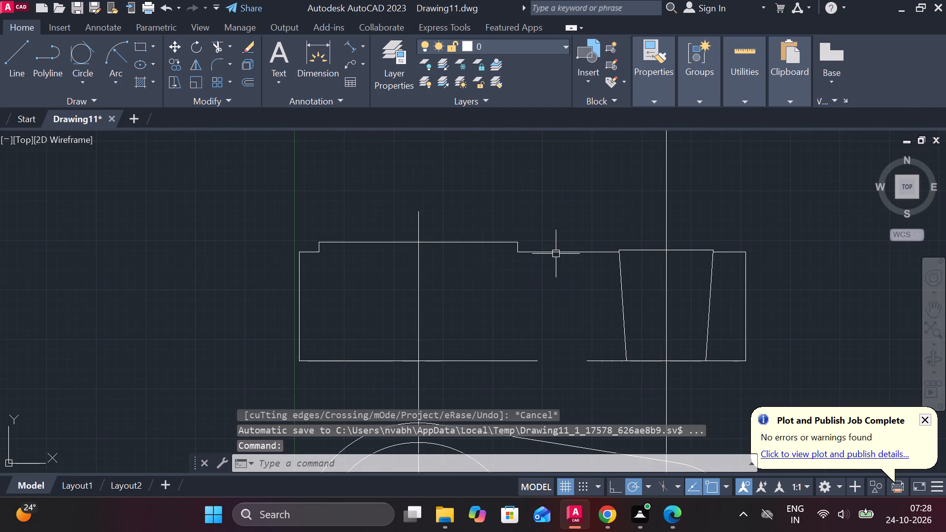
pyautogui.click(556, 254)
pyautogui.press('o')
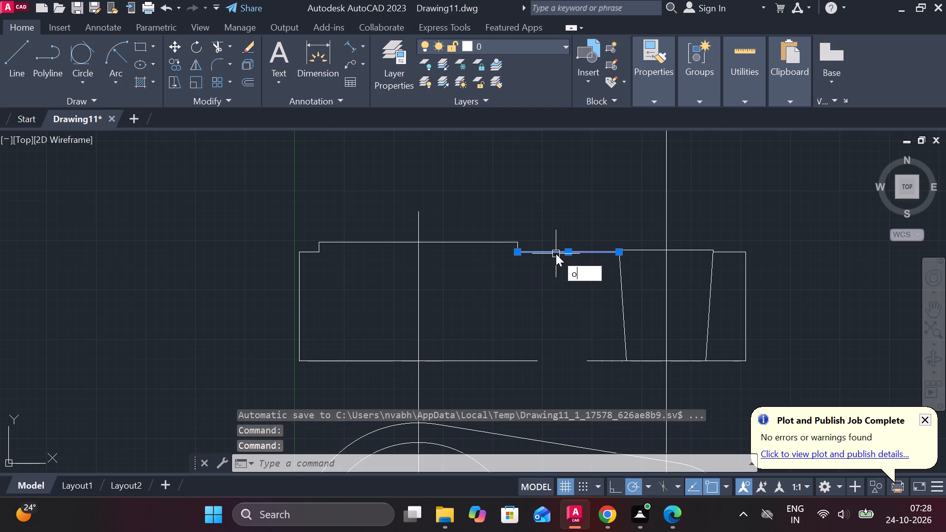
pyautogui.press('Return')
pyautogui.press('Return')
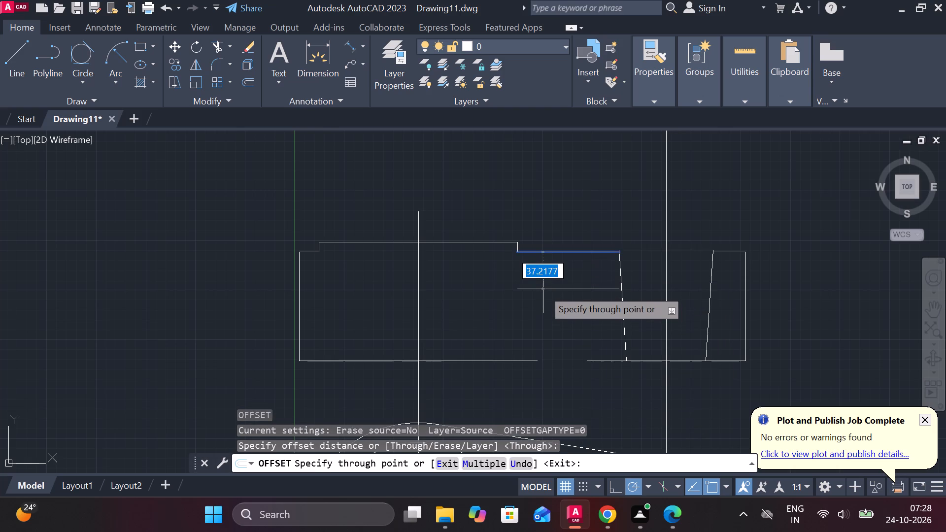
pyautogui.write('70')
pyautogui.press('Return')
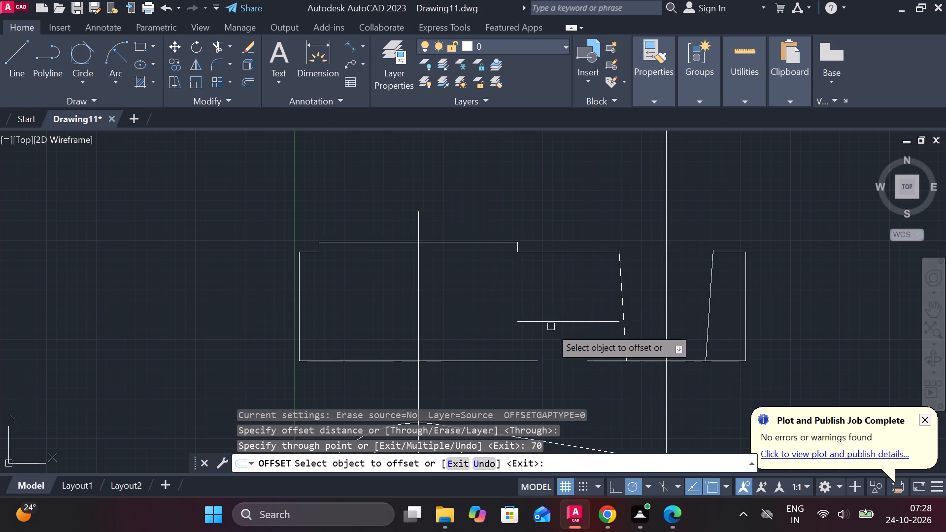
pyautogui.moveTo(545, 330); pyautogui.dragTo(532, 302, button='middle')
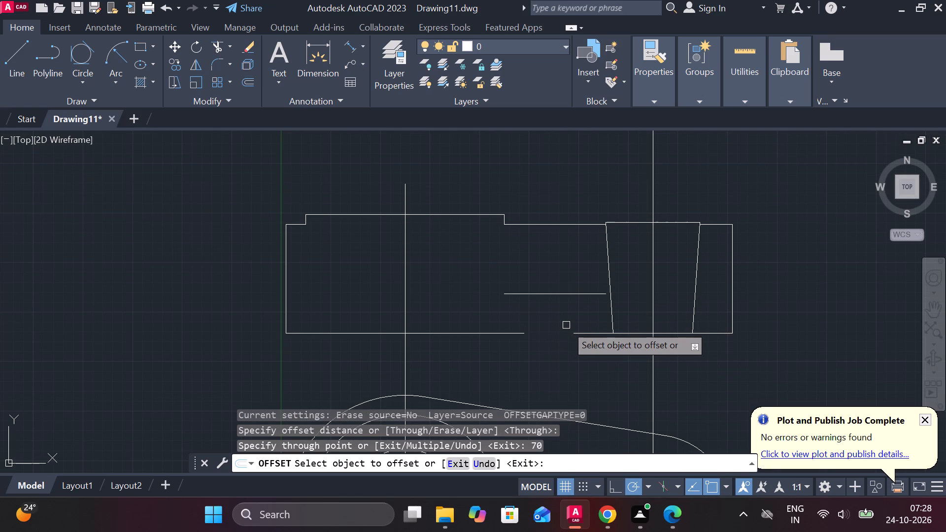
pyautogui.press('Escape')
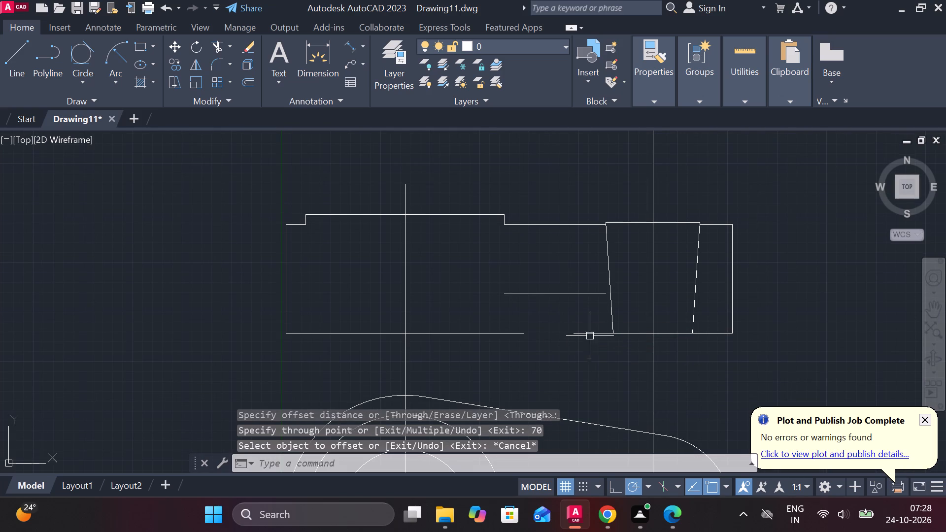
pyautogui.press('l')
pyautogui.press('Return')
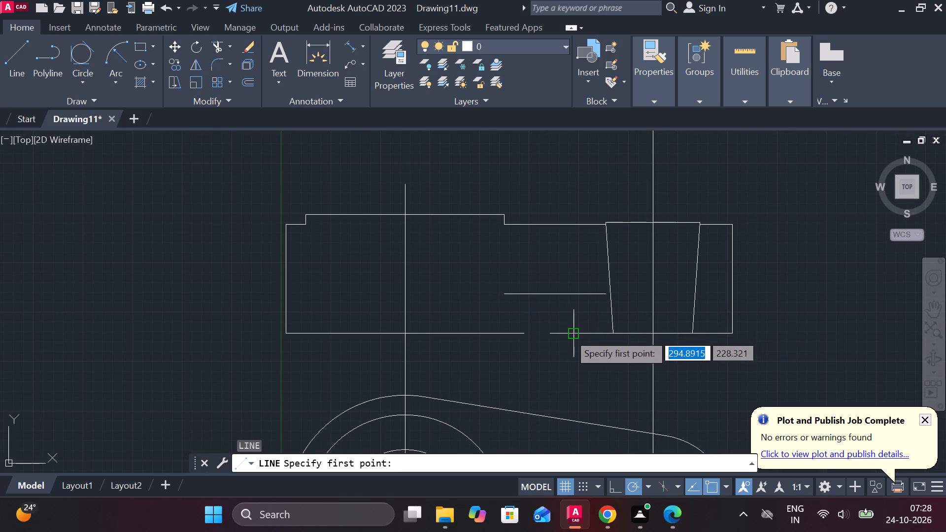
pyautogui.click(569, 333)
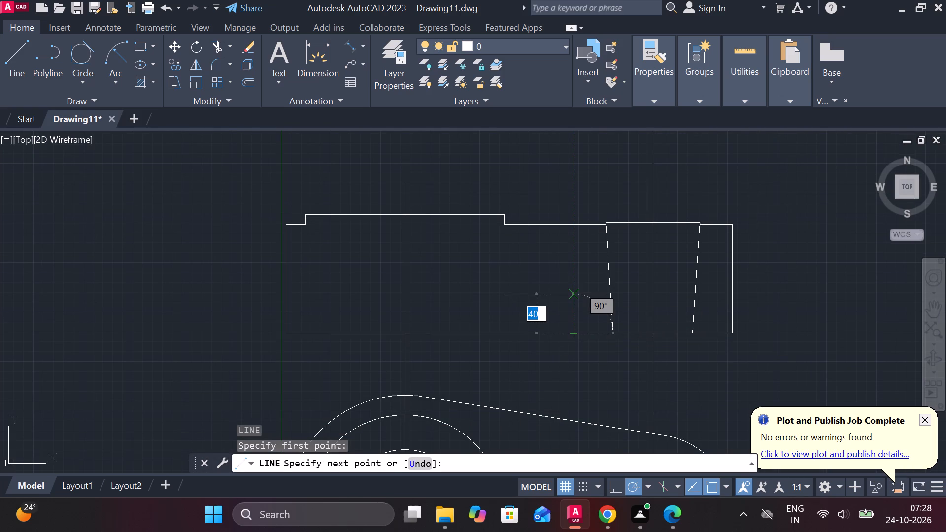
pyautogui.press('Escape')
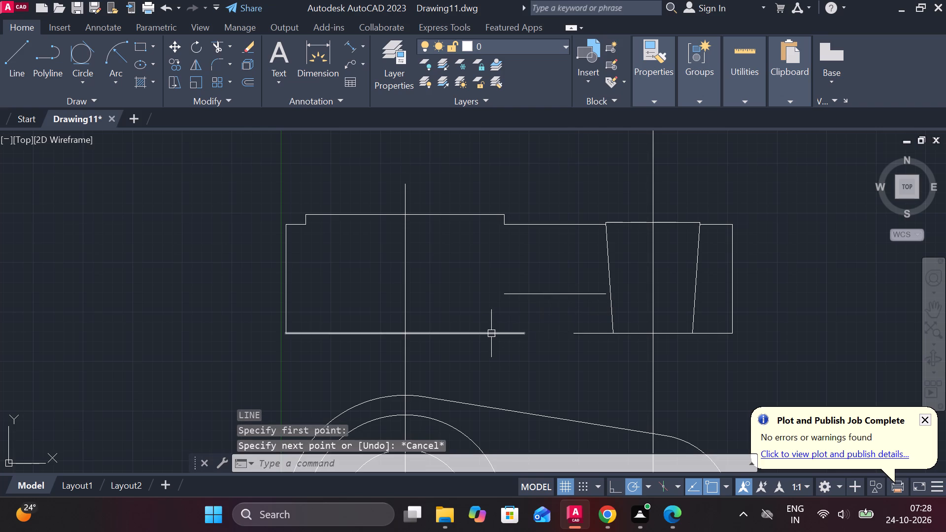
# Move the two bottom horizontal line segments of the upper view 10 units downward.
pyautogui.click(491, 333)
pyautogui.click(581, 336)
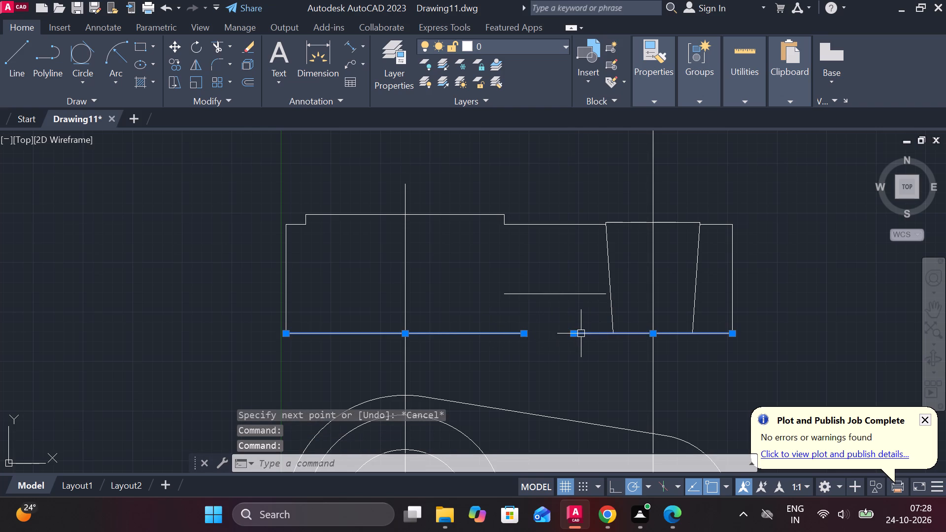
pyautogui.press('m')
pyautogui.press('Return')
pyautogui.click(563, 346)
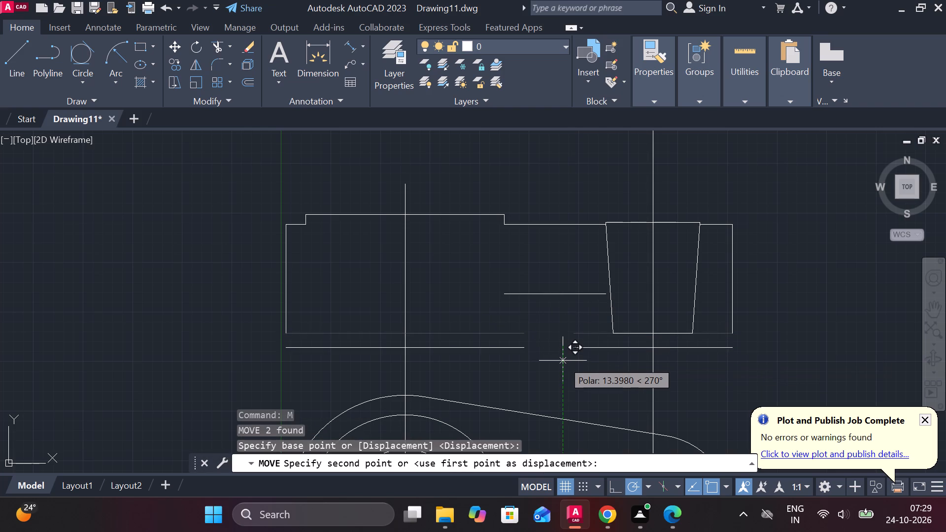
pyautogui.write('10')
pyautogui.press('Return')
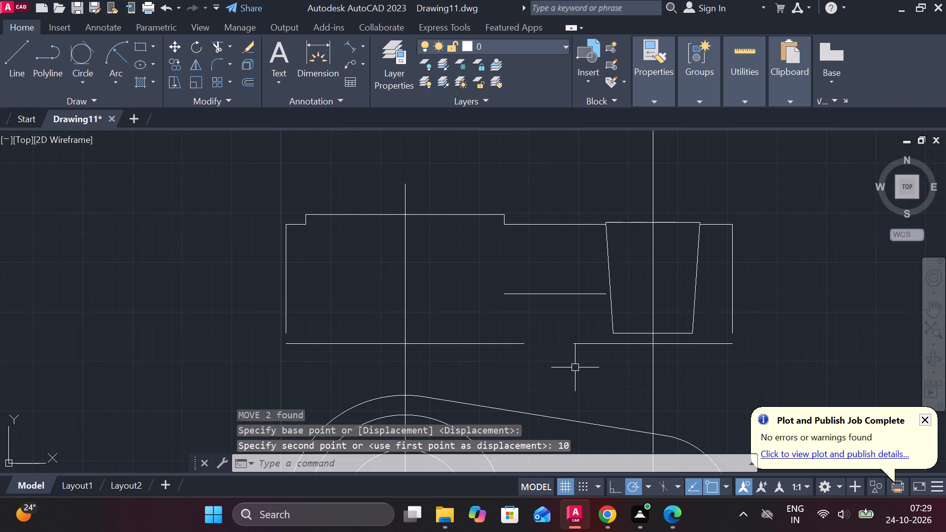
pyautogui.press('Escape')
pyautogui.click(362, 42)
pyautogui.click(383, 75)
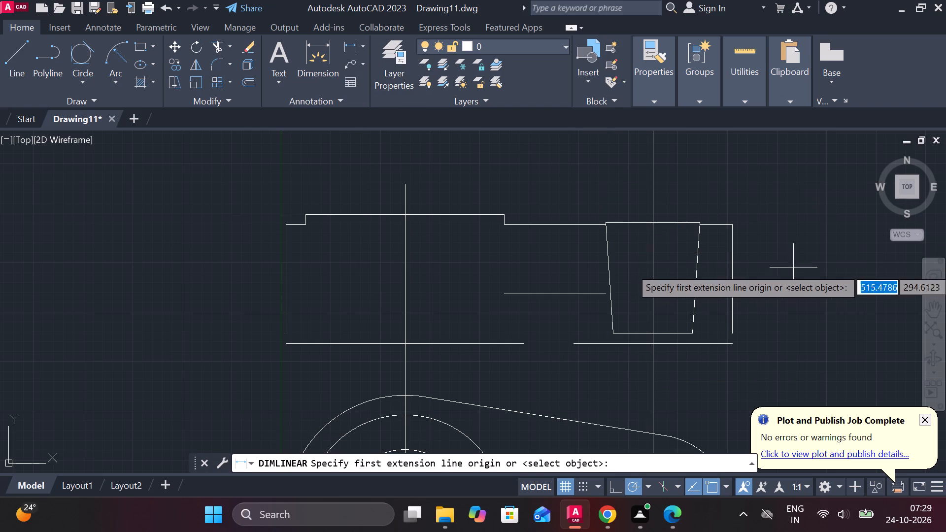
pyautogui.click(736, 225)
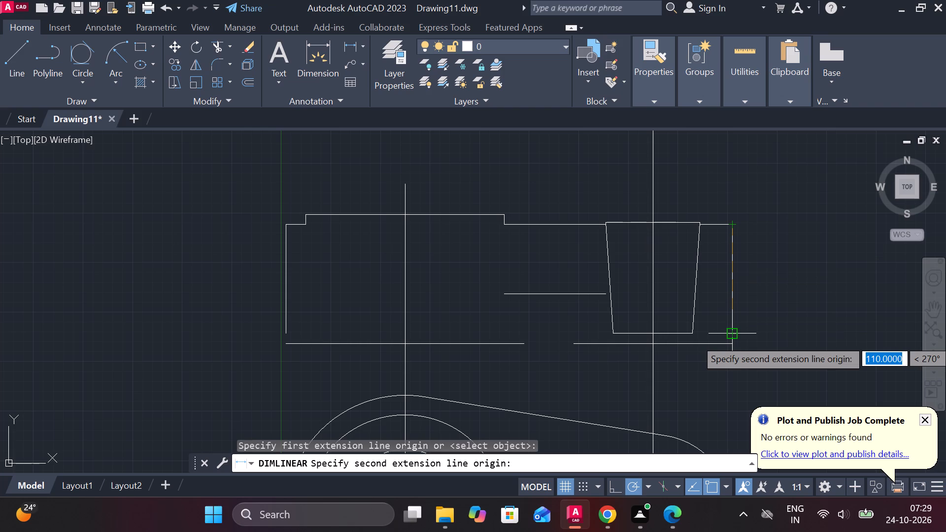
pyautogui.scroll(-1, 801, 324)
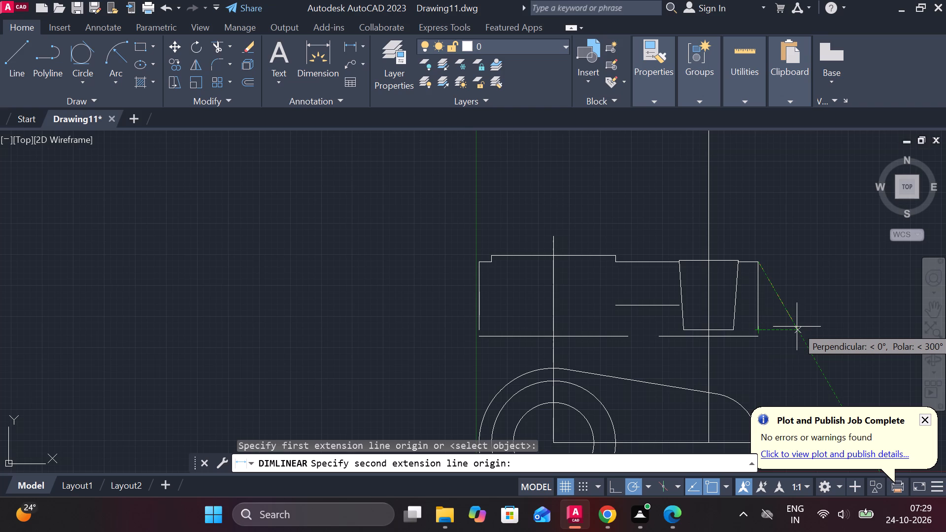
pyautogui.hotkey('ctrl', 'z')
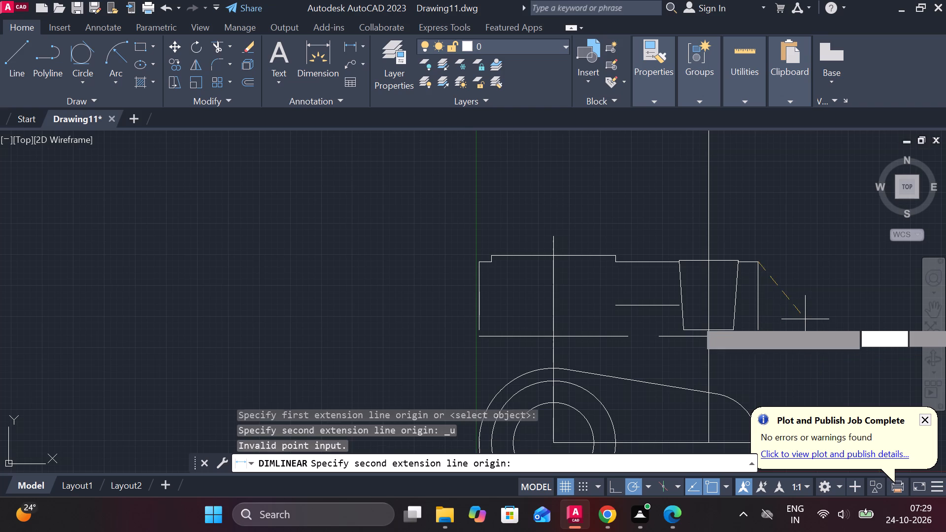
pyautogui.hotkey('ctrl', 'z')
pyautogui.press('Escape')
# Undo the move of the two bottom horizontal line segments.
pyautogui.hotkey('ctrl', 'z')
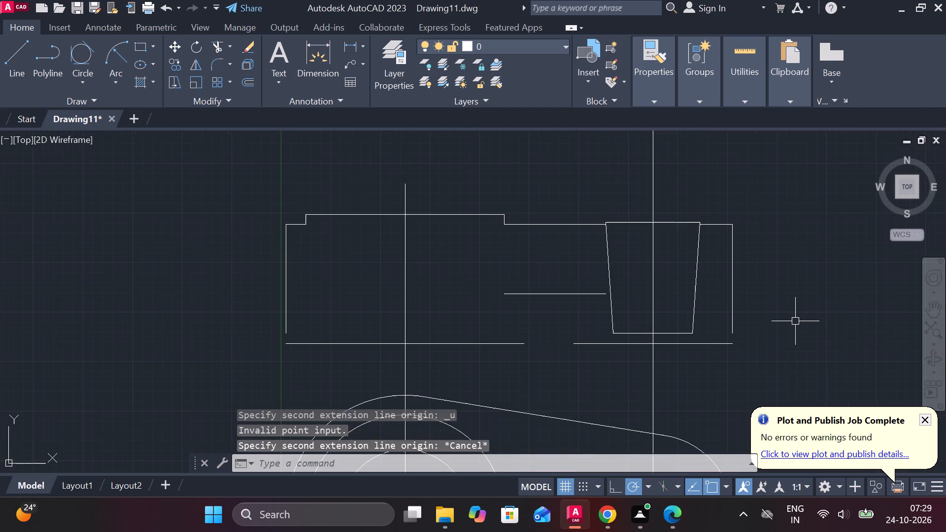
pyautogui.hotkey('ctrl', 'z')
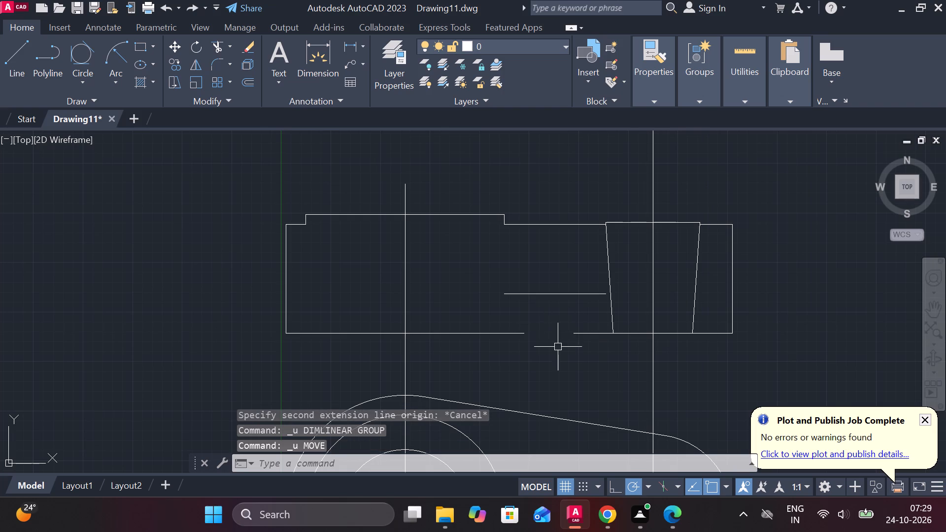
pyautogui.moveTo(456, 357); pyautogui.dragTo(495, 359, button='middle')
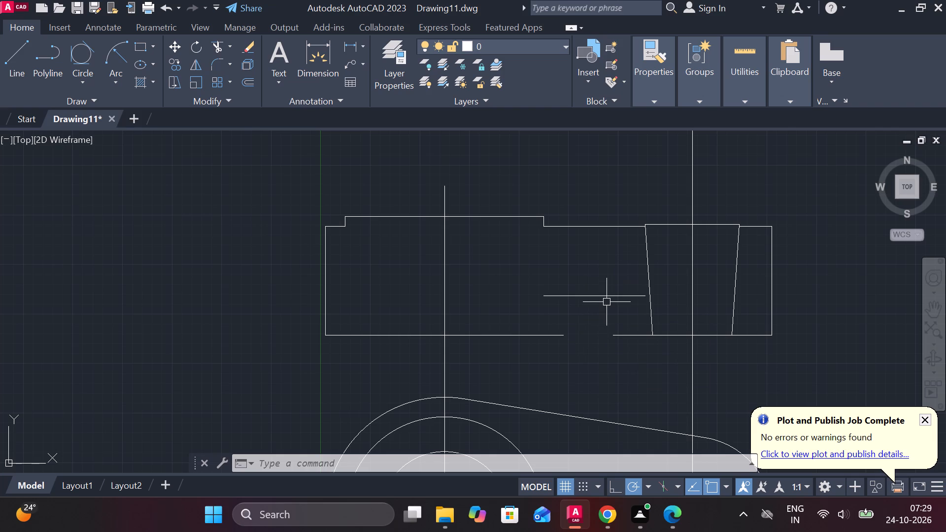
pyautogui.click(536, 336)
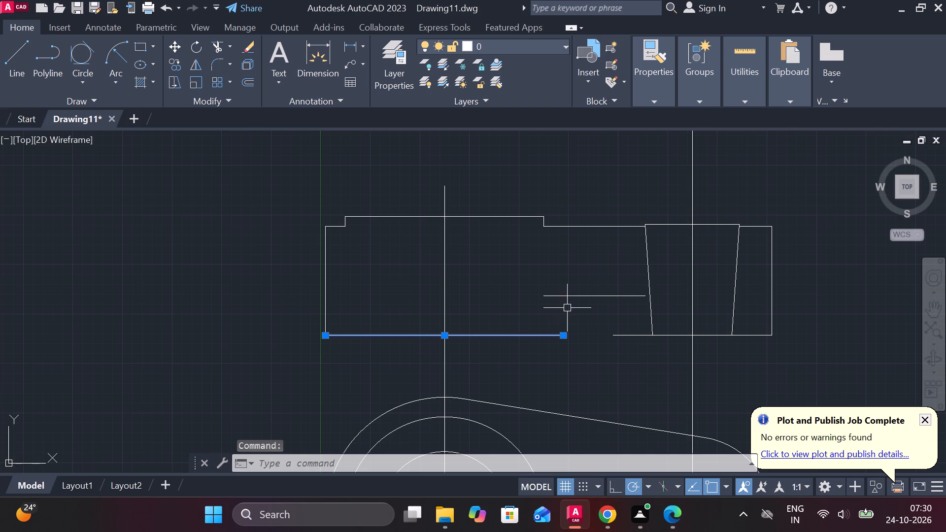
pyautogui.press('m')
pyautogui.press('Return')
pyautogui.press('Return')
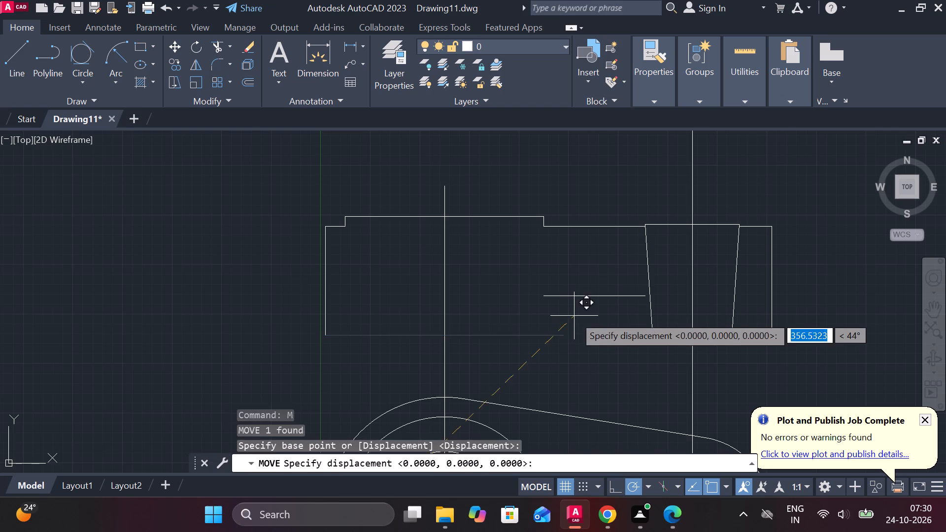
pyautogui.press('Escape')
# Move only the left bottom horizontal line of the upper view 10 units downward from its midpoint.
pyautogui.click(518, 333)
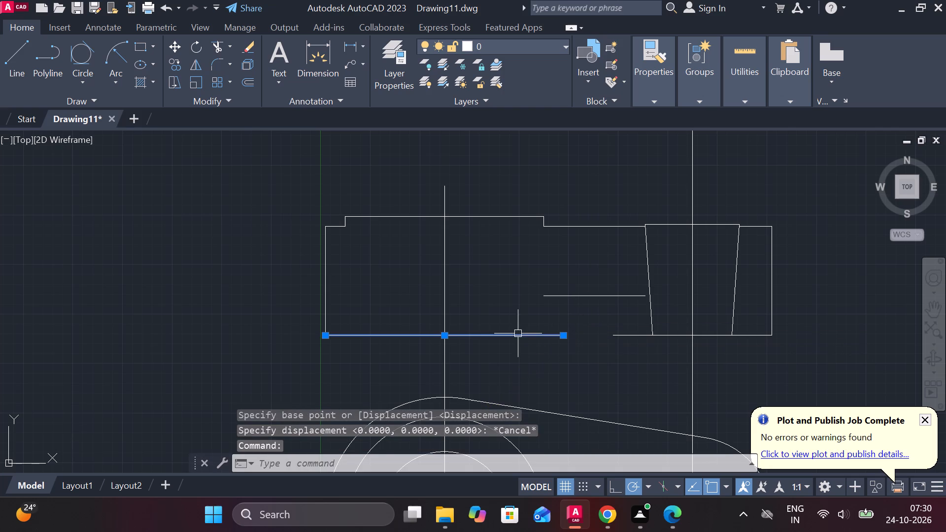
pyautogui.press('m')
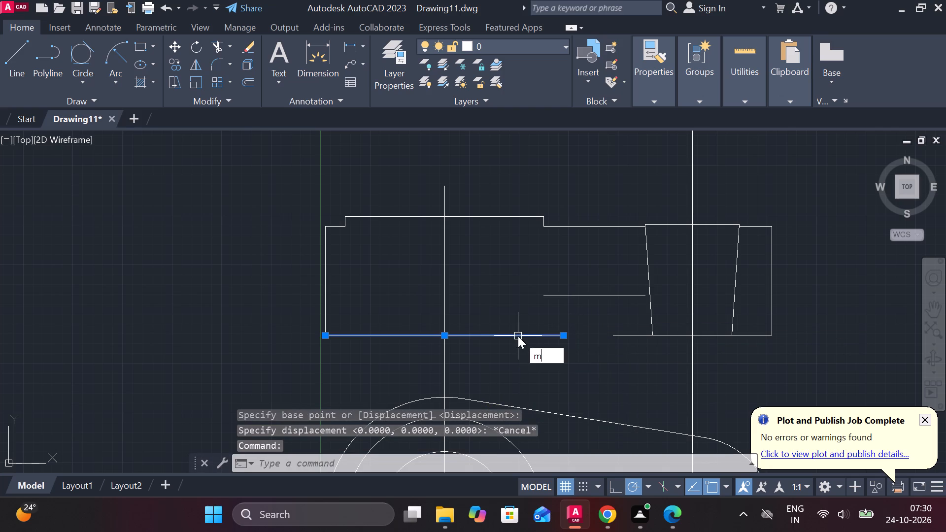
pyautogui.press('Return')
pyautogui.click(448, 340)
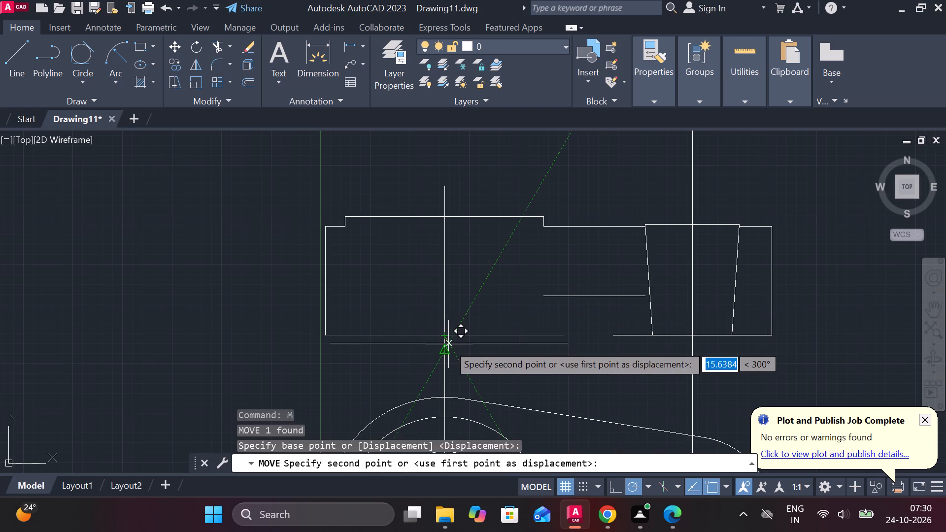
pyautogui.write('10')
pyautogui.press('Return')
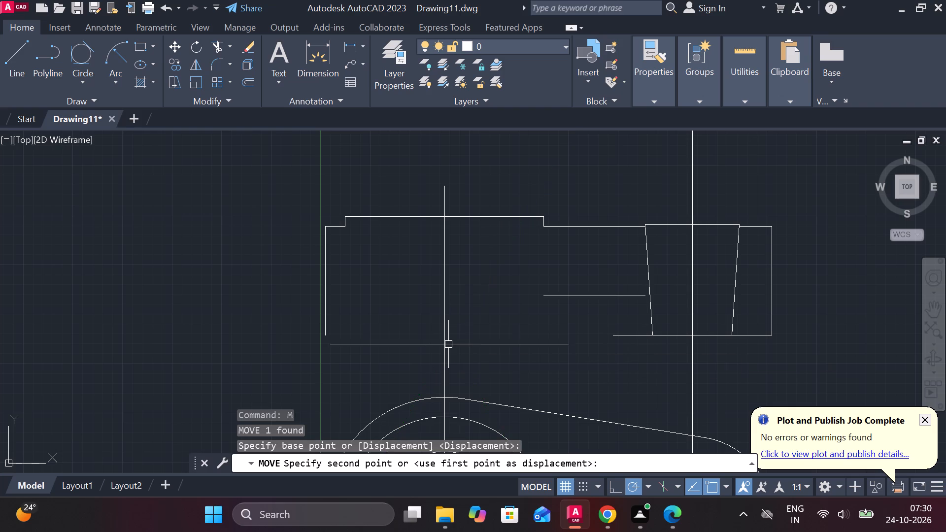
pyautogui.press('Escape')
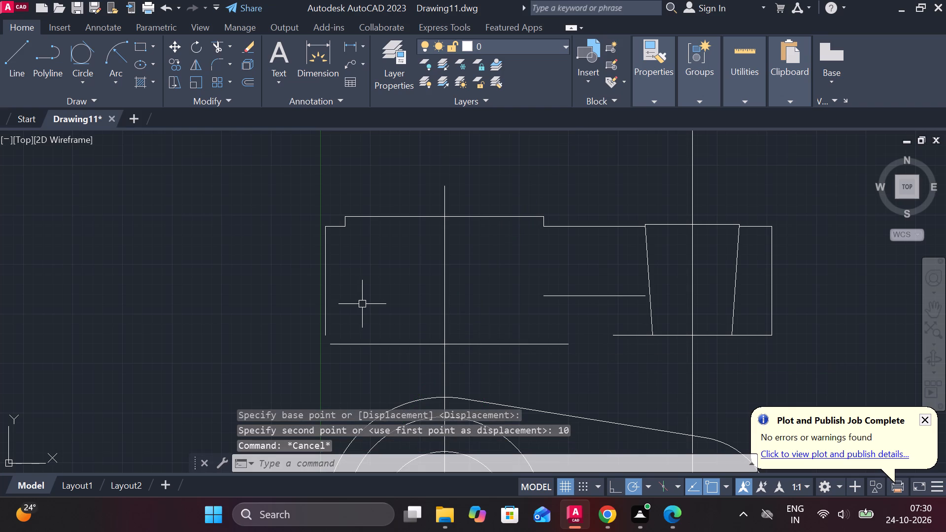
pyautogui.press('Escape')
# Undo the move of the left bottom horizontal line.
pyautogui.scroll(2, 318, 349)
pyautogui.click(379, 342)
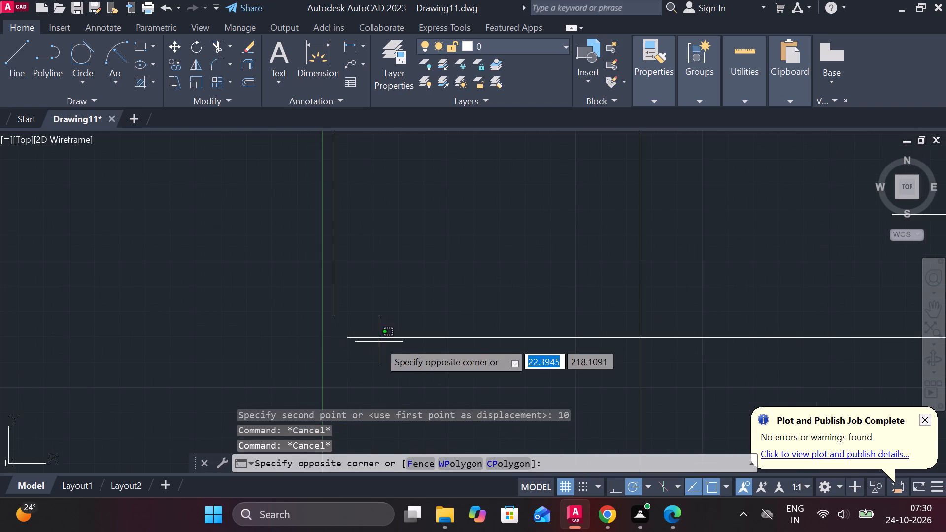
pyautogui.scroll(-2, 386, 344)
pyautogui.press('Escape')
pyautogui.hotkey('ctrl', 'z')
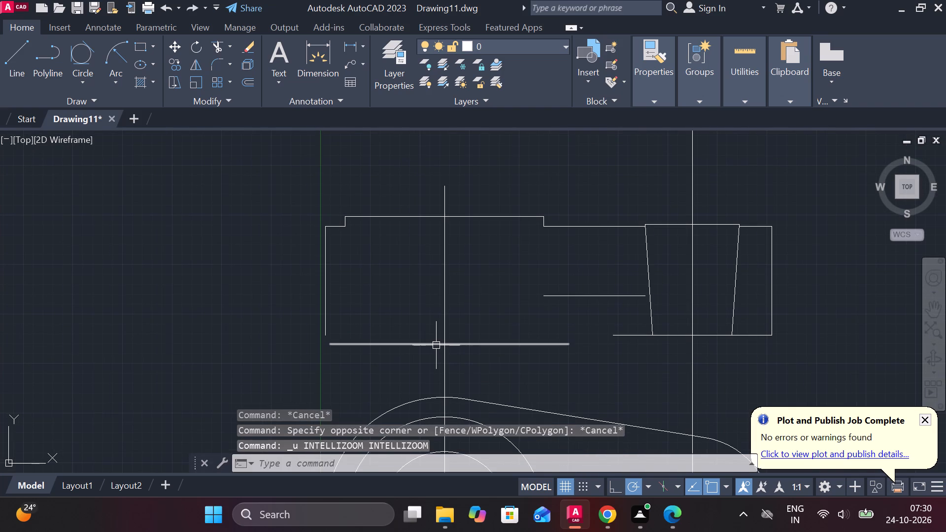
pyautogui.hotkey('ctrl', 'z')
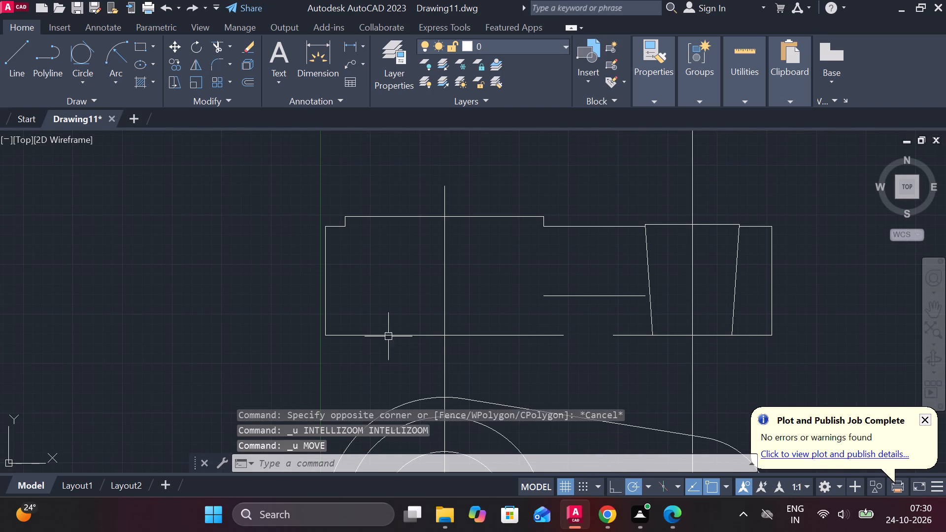
# Draw a line 10 units down from the upper view's lower-left corner and horizontally right to below the bottom line's end.
pyautogui.moveTo(384, 321); pyautogui.dragTo(440, 261, button='middle')
pyautogui.scroll(1, 425, 266)
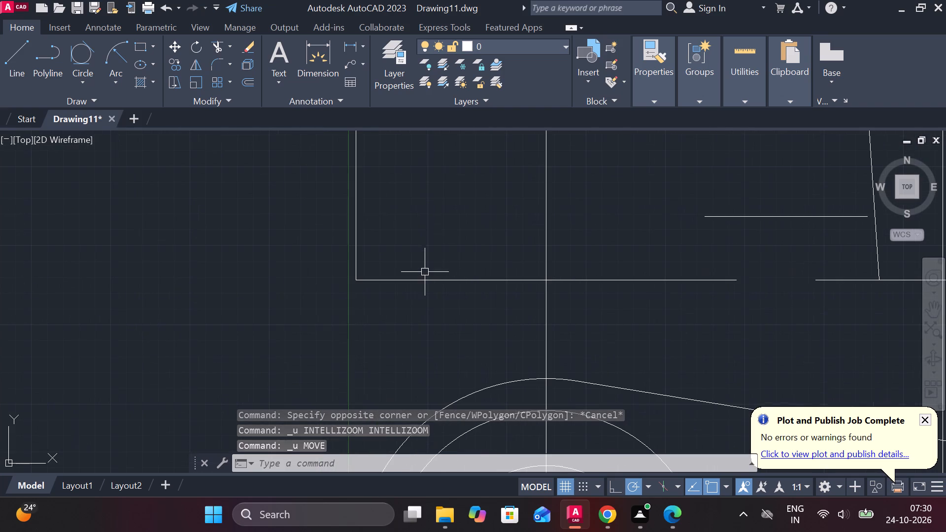
pyautogui.press('l')
pyautogui.press('Return')
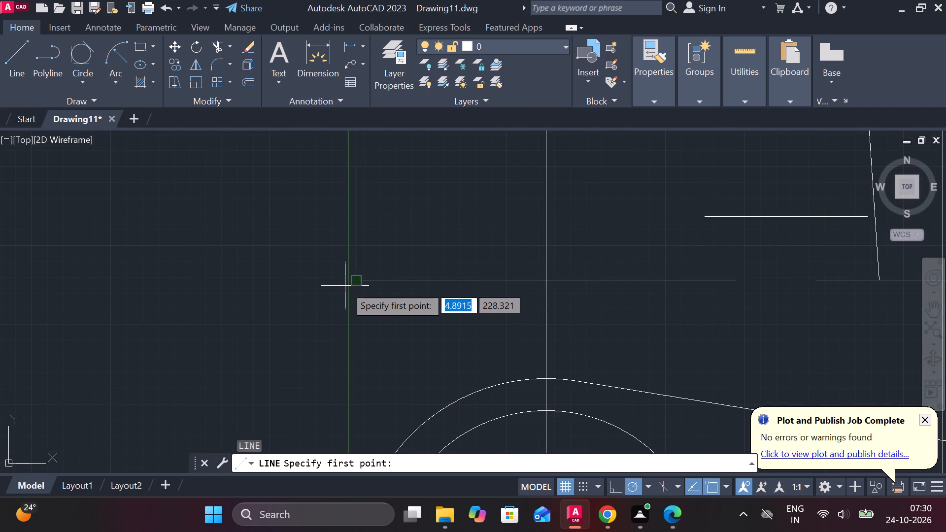
pyautogui.click(352, 284)
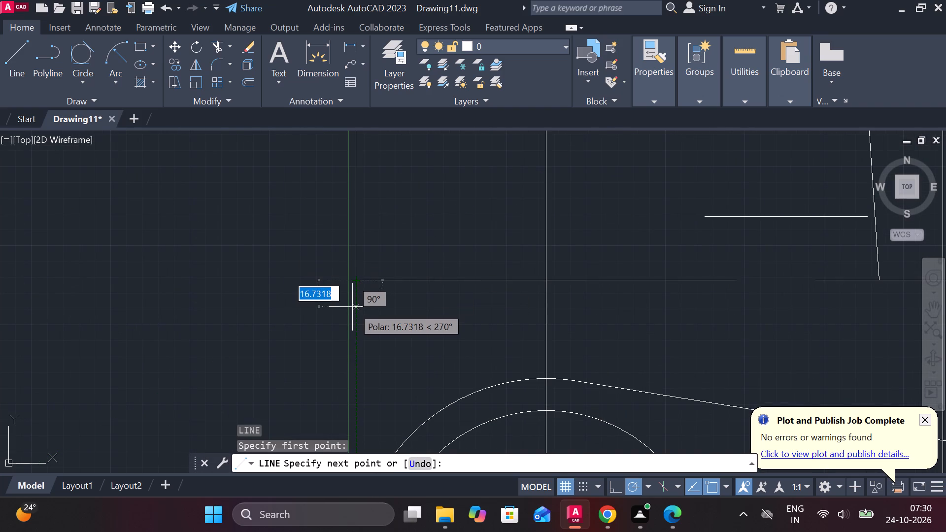
pyautogui.write('10')
pyautogui.press('Return')
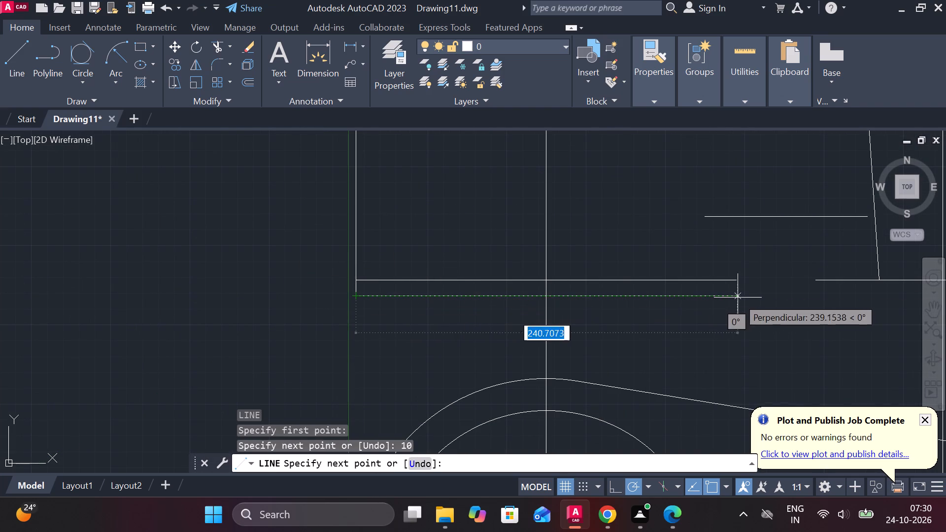
pyautogui.click(739, 306)
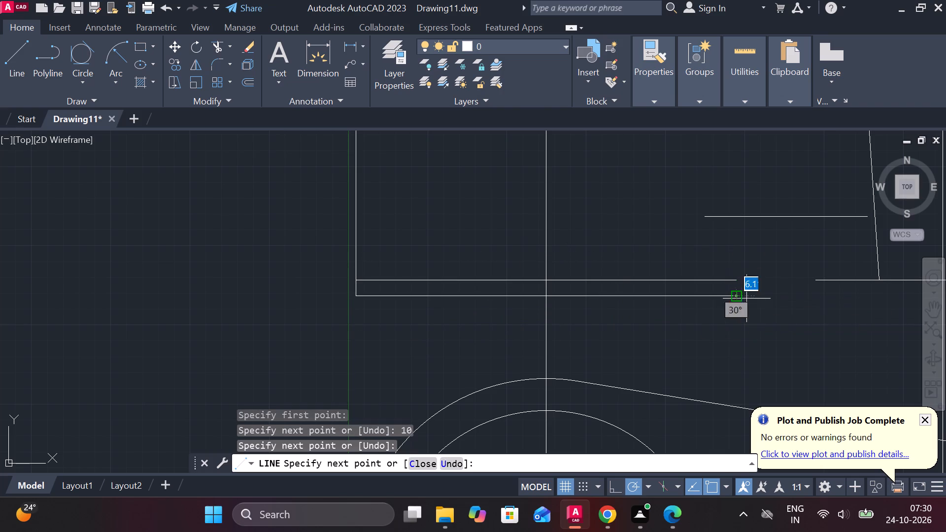
pyautogui.press('`')
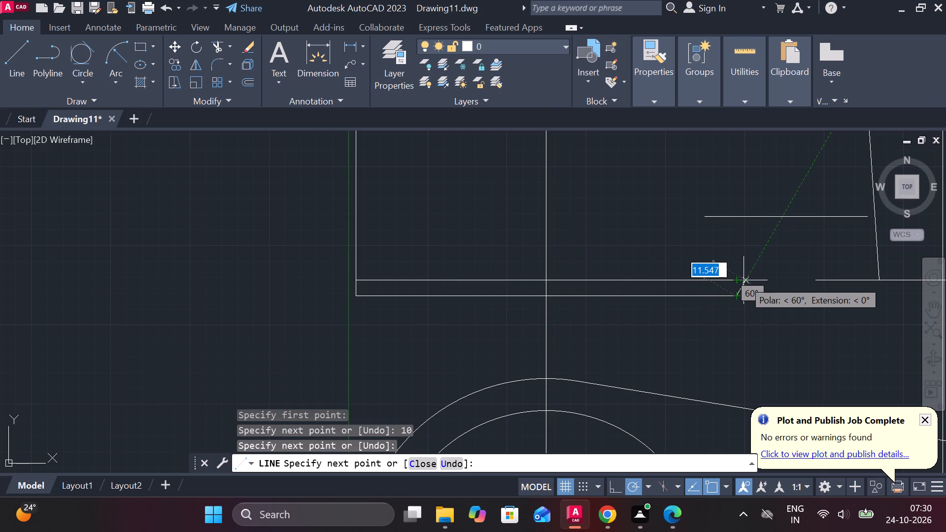
pyautogui.press('Escape')
# Erase the original left bottom horizontal line above the new one.
pyautogui.click(707, 279)
pyautogui.write('e')
pyautogui.press('space')
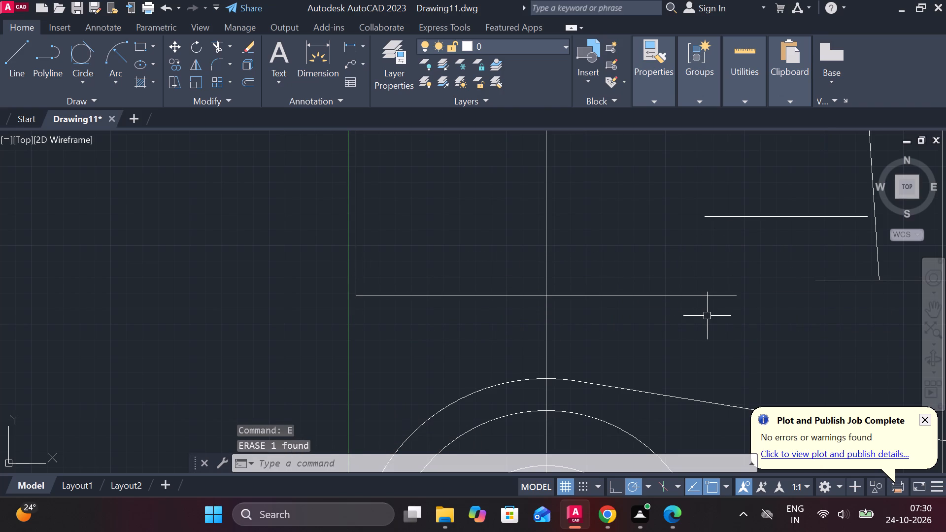
# Draw a vertical line 50 units upward from the right end of the new bottom line.
pyautogui.press('l')
pyautogui.press('Return')
pyautogui.click(737, 299)
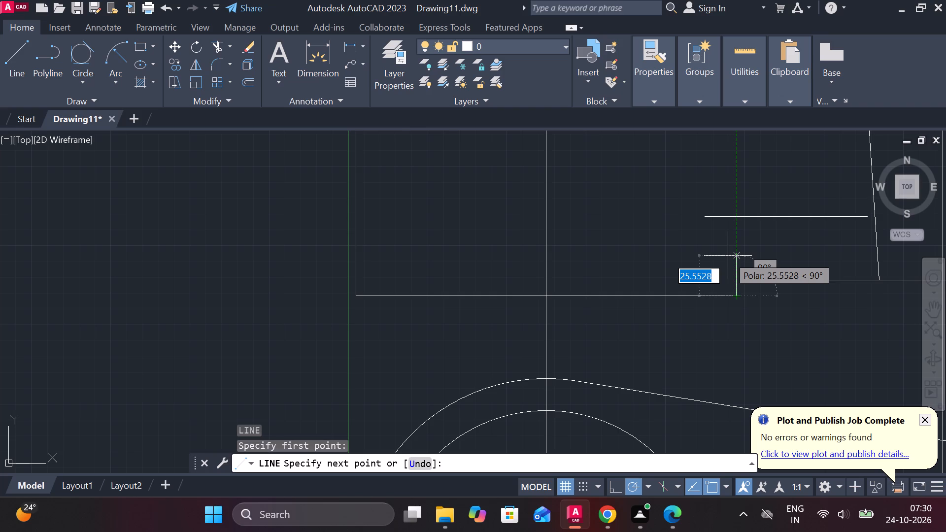
pyautogui.write('50')
pyautogui.press('Return')
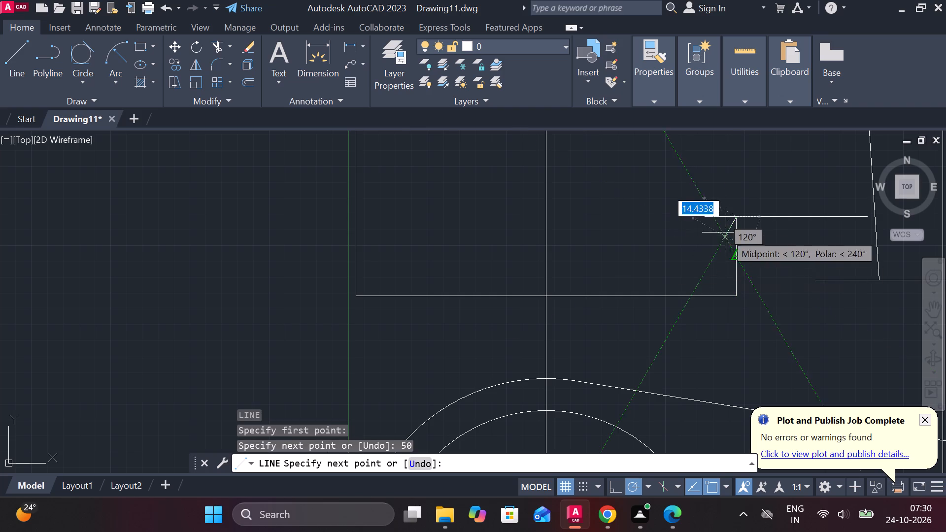
pyautogui.press('Escape')
# Trim away the horizontal line on both sides of the new 50-unit vertical line's upper end.
pyautogui.write('tr')
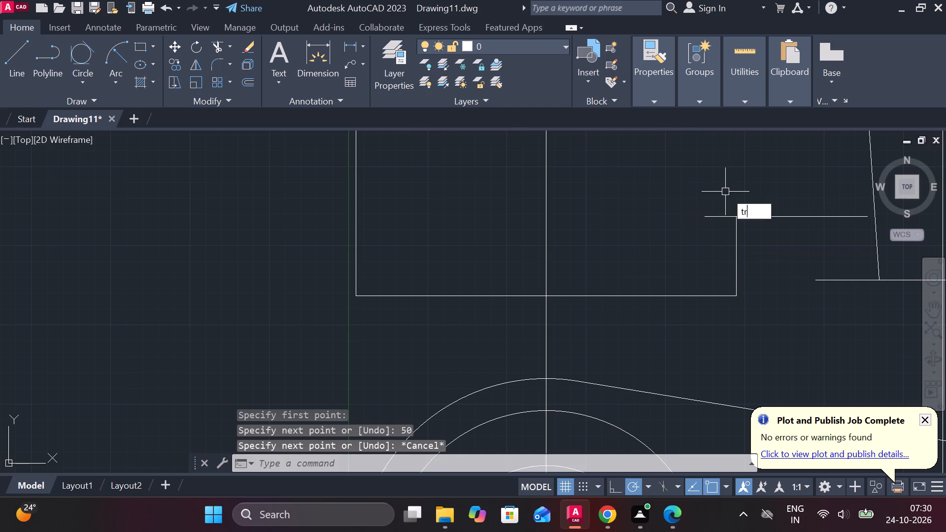
pyautogui.press('space')
pyautogui.click(711, 218)
pyautogui.click(769, 220)
pyautogui.moveTo(763, 268); pyautogui.dragTo(720, 272, button='middle')
pyautogui.press('Escape')
# Draw a horizontal line rightward from the top of the 50-unit vertical line, stopping short of the tapered boss.
pyautogui.press('l')
pyautogui.press('Return')
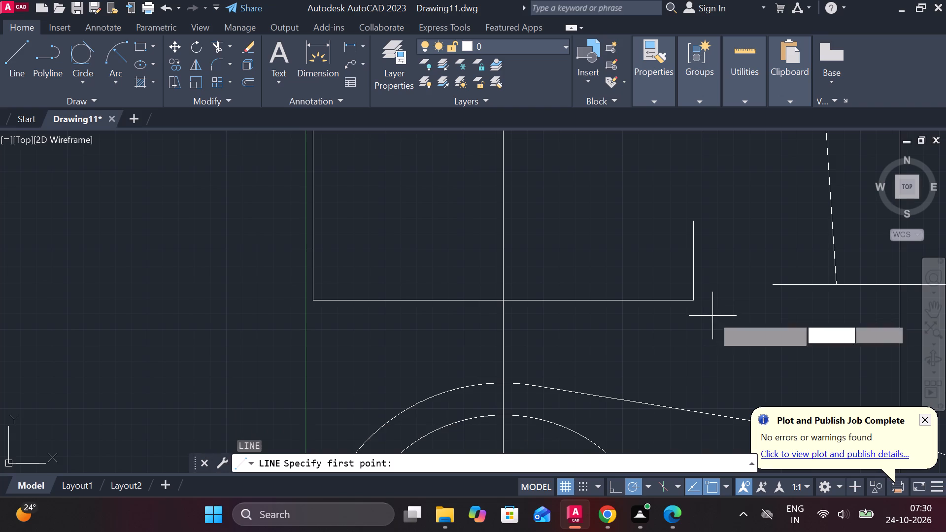
pyautogui.click(694, 228)
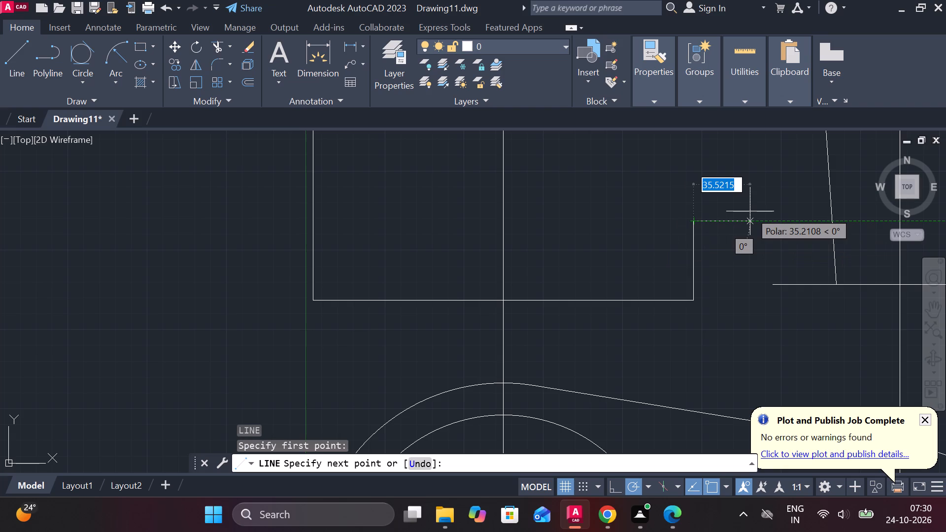
pyautogui.click(787, 211)
pyautogui.press('Escape')
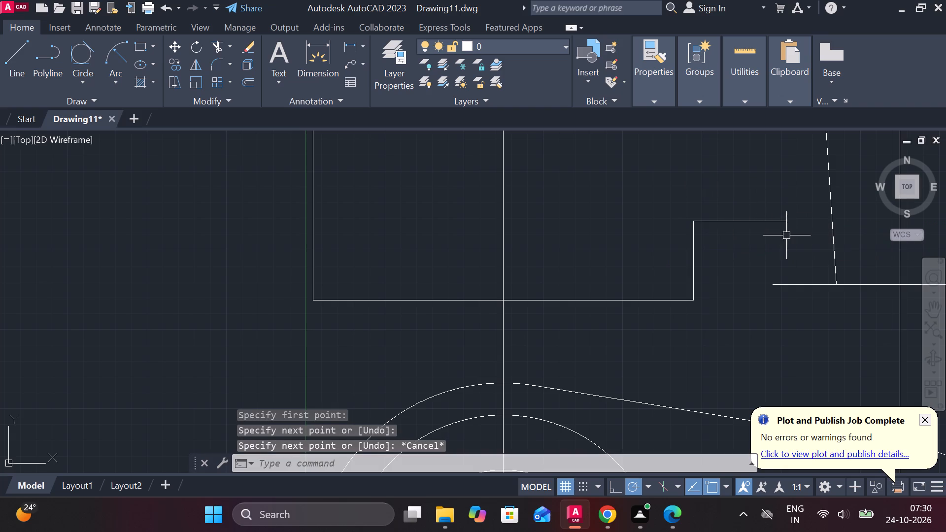
# Draw a vertical line from the left end of the boss's bottom line up past the short horizontal line.
pyautogui.moveTo(768, 265); pyautogui.dragTo(730, 274, button='middle')
pyautogui.press('l')
pyautogui.press('Return')
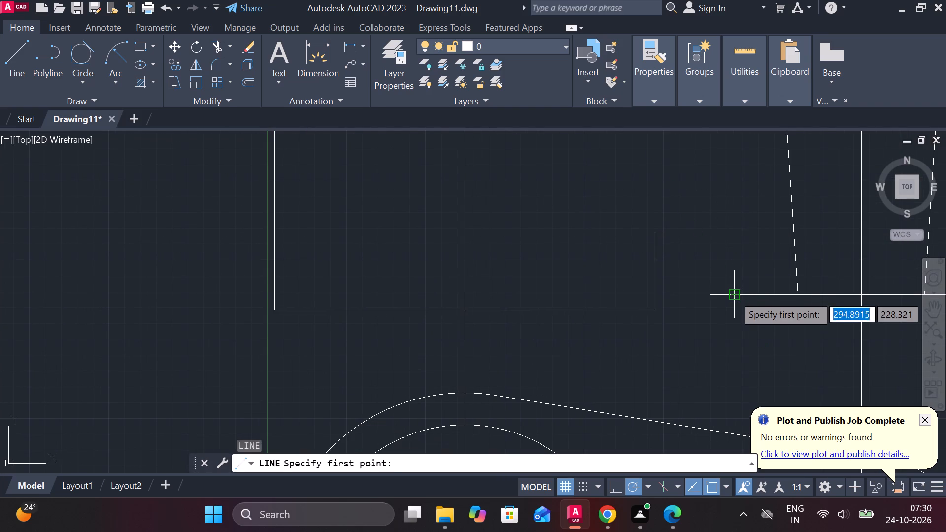
pyautogui.click(733, 295)
pyautogui.click(731, 211)
pyautogui.press('Escape')
# Trim the overhanging ends of both lines at the notch's upper right corner.
pyautogui.write('tr')
pyautogui.press('space')
pyautogui.click(732, 203)
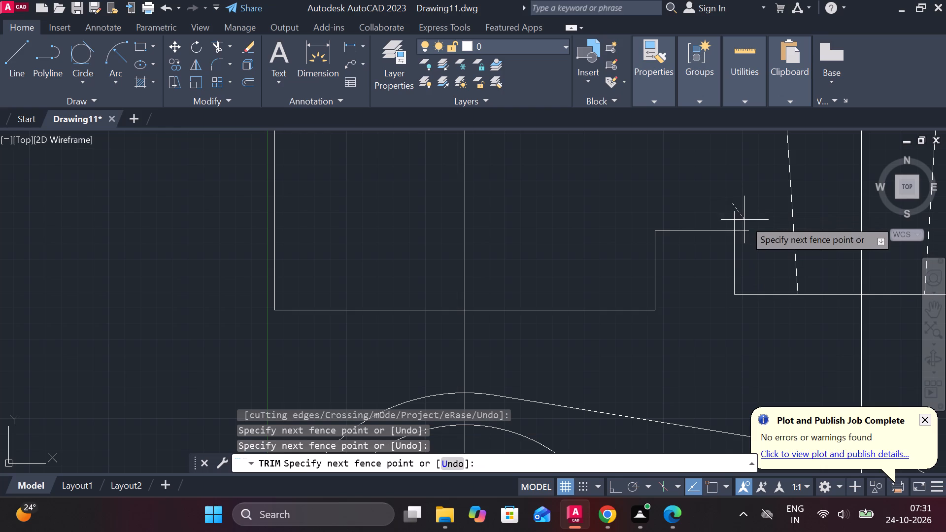
pyautogui.click(745, 238)
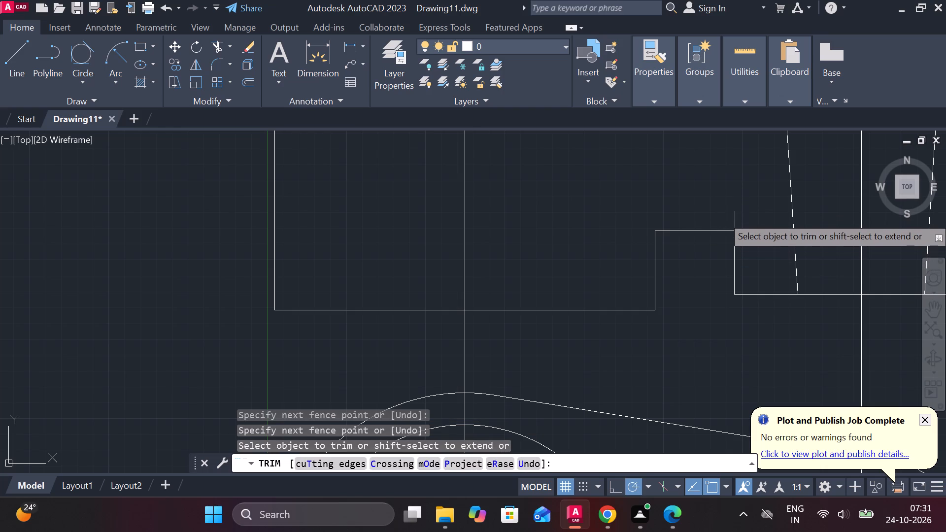
pyautogui.click(735, 216)
pyautogui.scroll(-2, 728, 247)
pyautogui.moveTo(719, 302); pyautogui.dragTo(584, 289, button='middle')
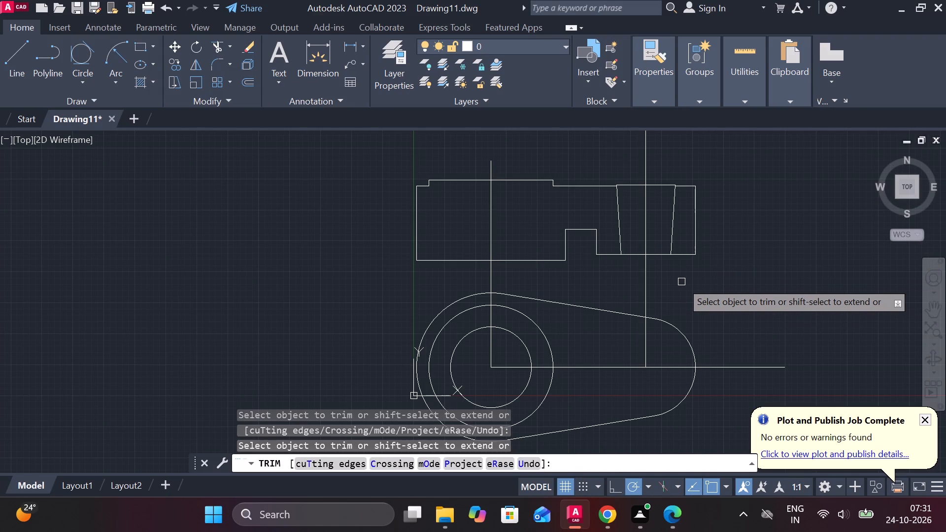
pyautogui.scroll(1, 681, 282)
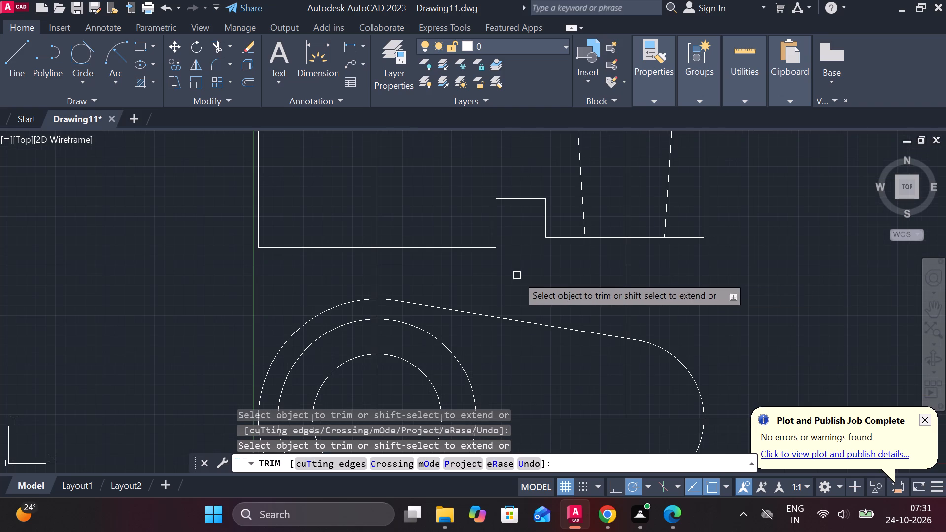
pyautogui.scroll(2, 510, 267)
pyautogui.moveTo(520, 267); pyautogui.dragTo(533, 336, button='middle')
pyautogui.press('Escape')
# Fillet both upper corners of the notch in the upper view with a radius of 10.
pyautogui.write('f r')
pyautogui.press('space')
pyautogui.write('10')
pyautogui.press('Return')
pyautogui.moveTo(496, 222); pyautogui.dragTo(491, 295, button='middle')
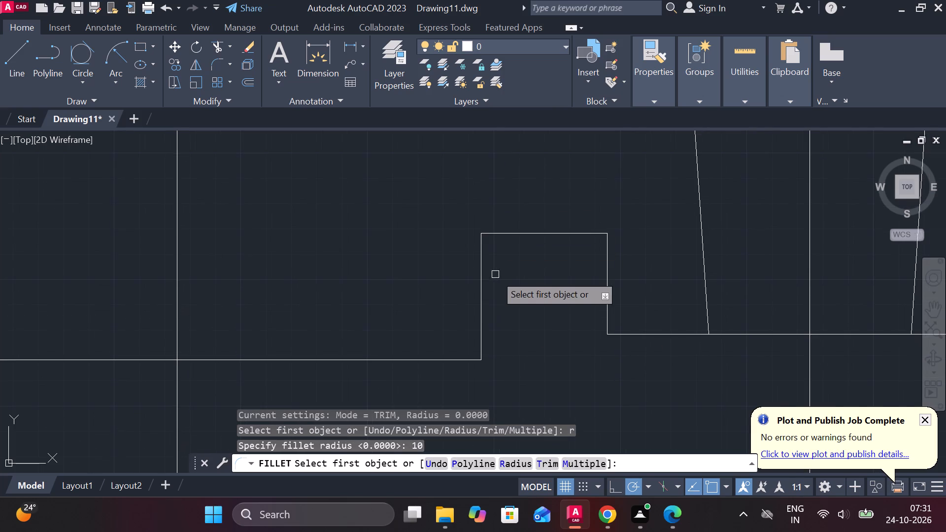
pyautogui.click(601, 233)
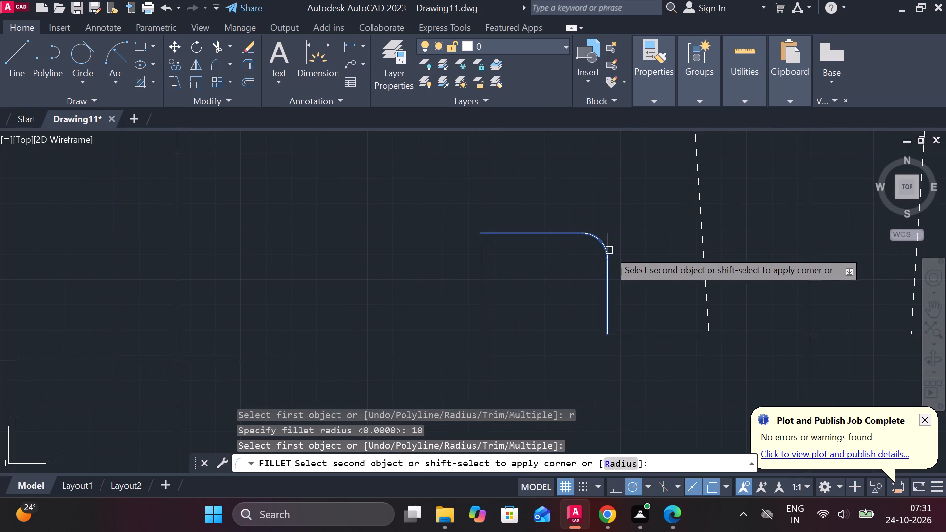
pyautogui.click(609, 250)
pyautogui.press('space')
pyautogui.click(515, 233)
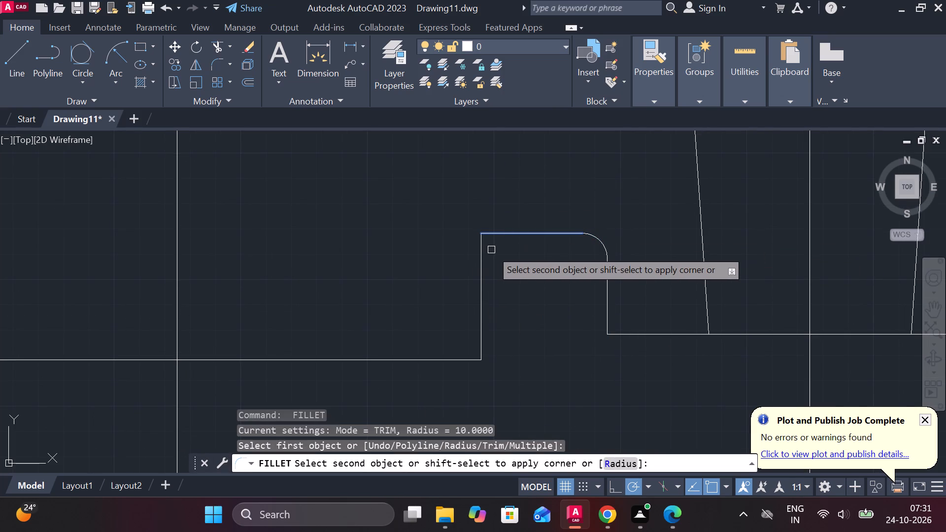
pyautogui.click(482, 264)
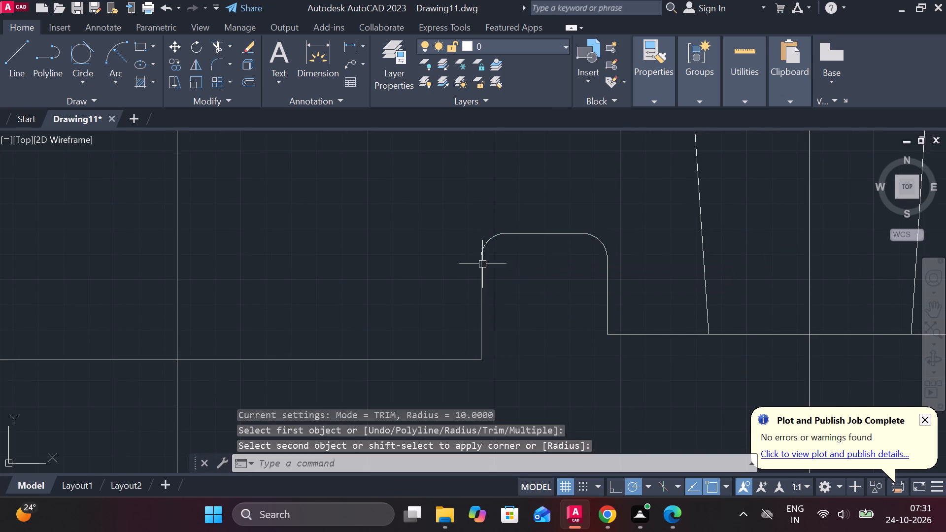
pyautogui.moveTo(482, 264); pyautogui.dragTo(583, 310)
pyautogui.scroll(-1, 501, 338)
pyautogui.moveTo(610, 371); pyautogui.dragTo(501, 366, button='middle')
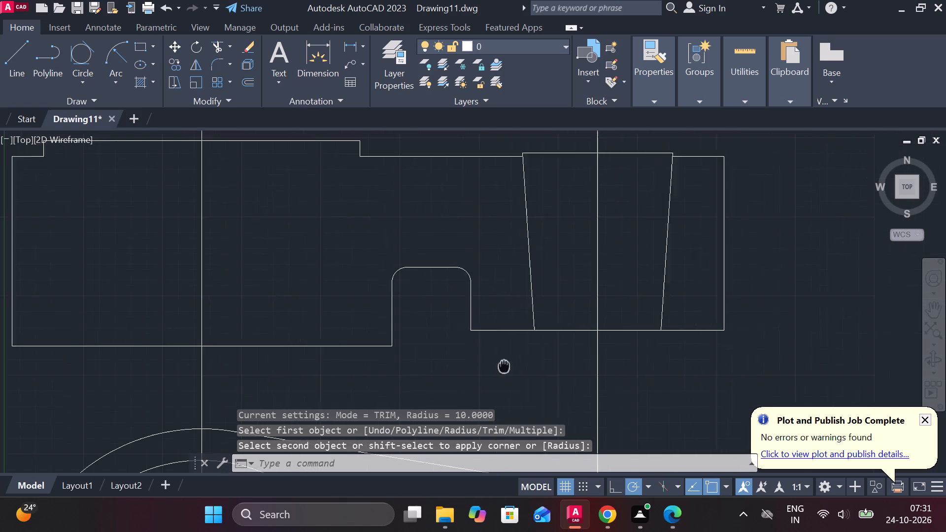
pyautogui.scroll(1, 545, 376)
pyautogui.press('Escape')
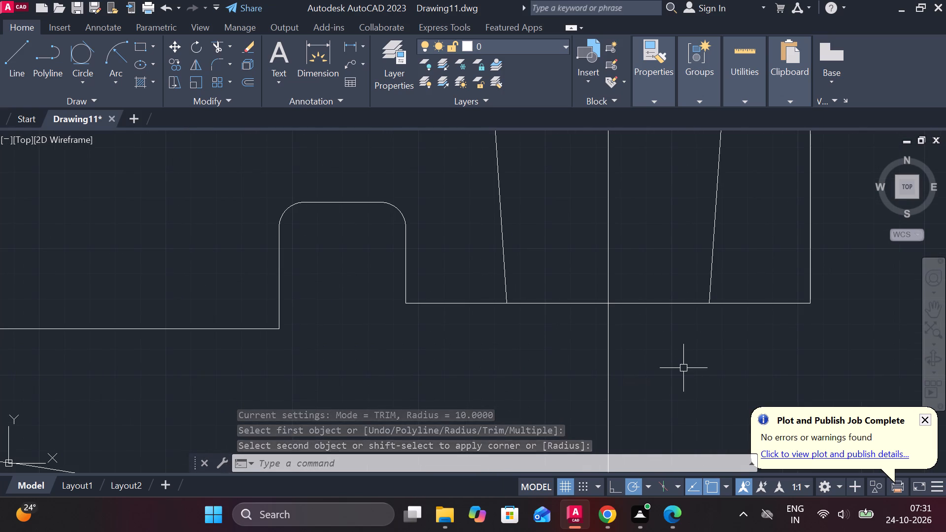
# Draw a downward-bulging Start, End, Radius arc between the boss's lower taper ends, picking the radius at the notch's lower right corner.
pyautogui.click(112, 79)
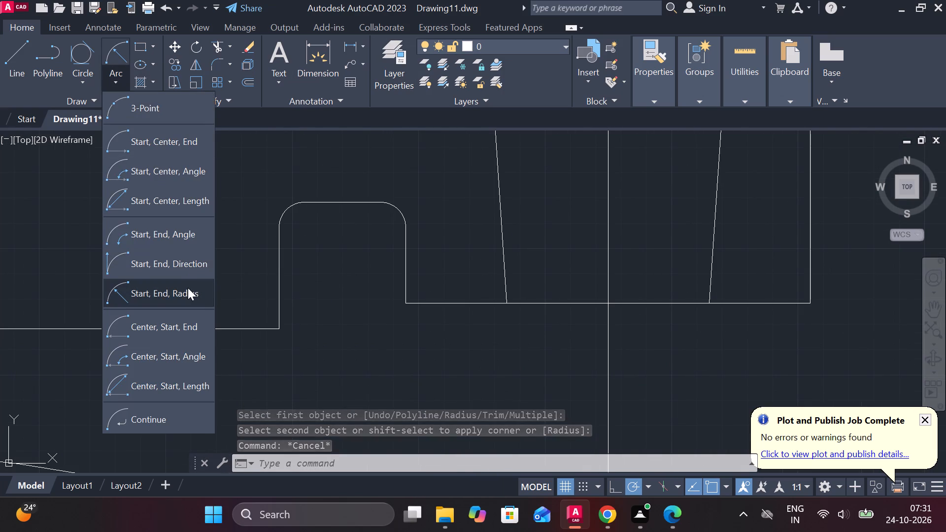
pyautogui.click(188, 288)
pyautogui.click(500, 301)
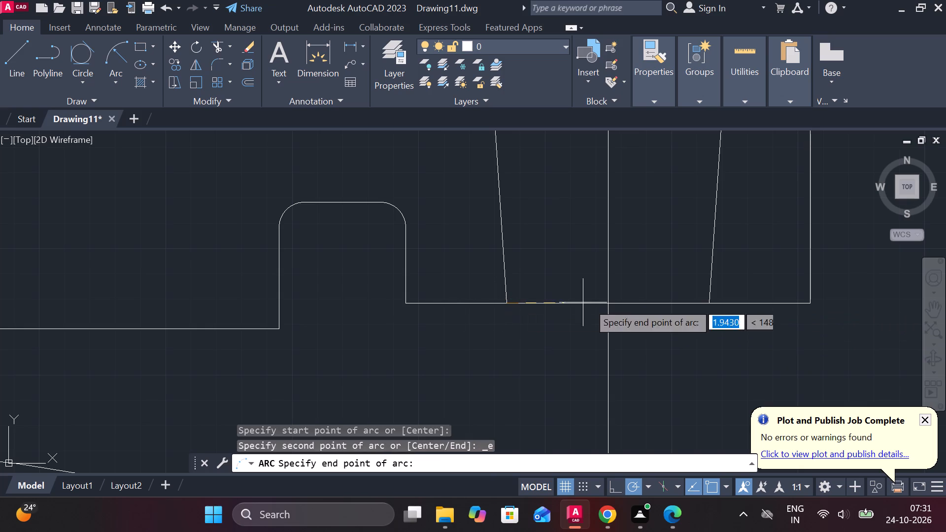
pyautogui.click(705, 306)
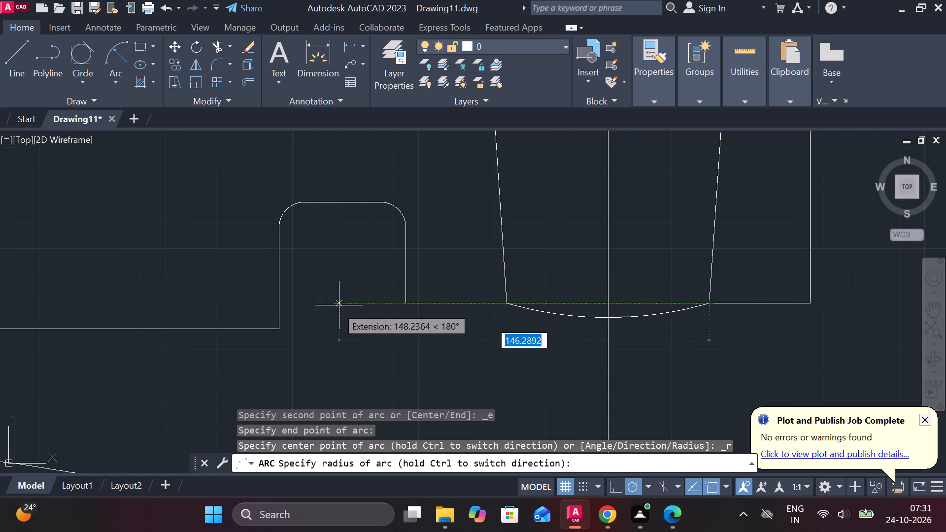
pyautogui.click(410, 301)
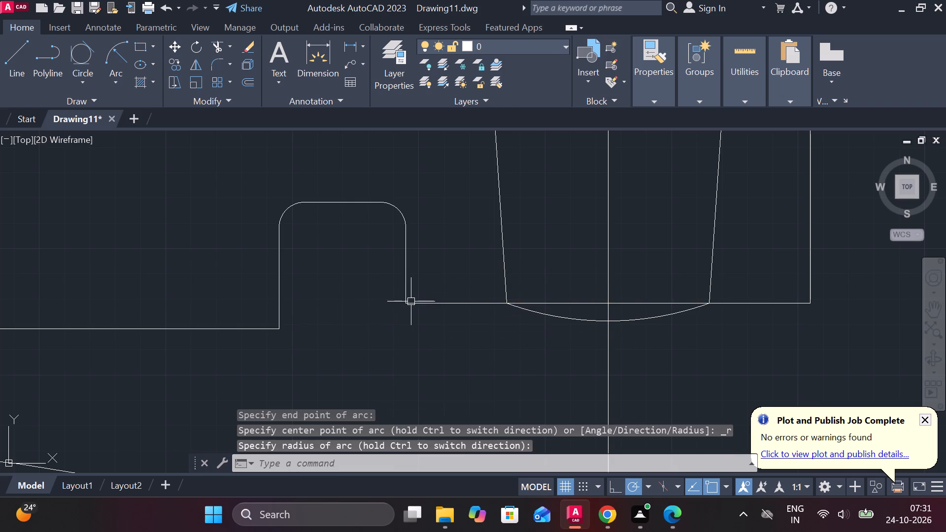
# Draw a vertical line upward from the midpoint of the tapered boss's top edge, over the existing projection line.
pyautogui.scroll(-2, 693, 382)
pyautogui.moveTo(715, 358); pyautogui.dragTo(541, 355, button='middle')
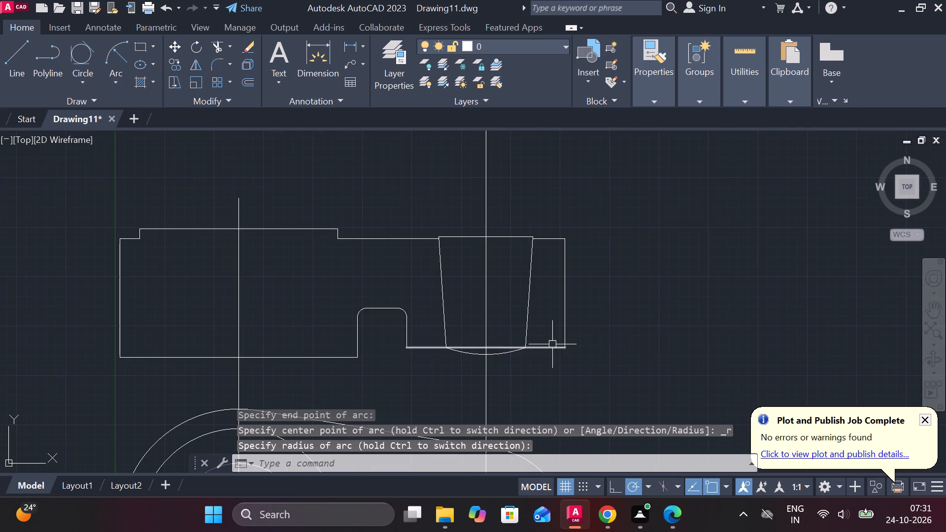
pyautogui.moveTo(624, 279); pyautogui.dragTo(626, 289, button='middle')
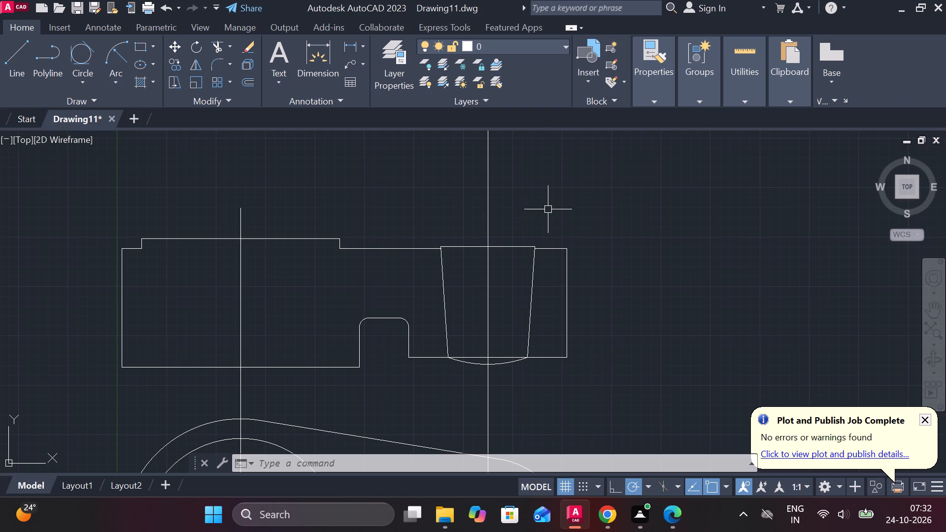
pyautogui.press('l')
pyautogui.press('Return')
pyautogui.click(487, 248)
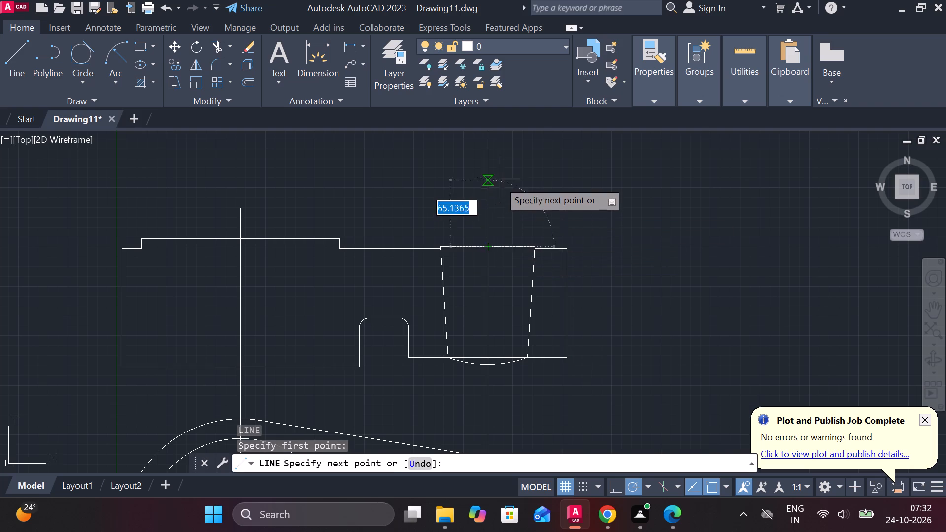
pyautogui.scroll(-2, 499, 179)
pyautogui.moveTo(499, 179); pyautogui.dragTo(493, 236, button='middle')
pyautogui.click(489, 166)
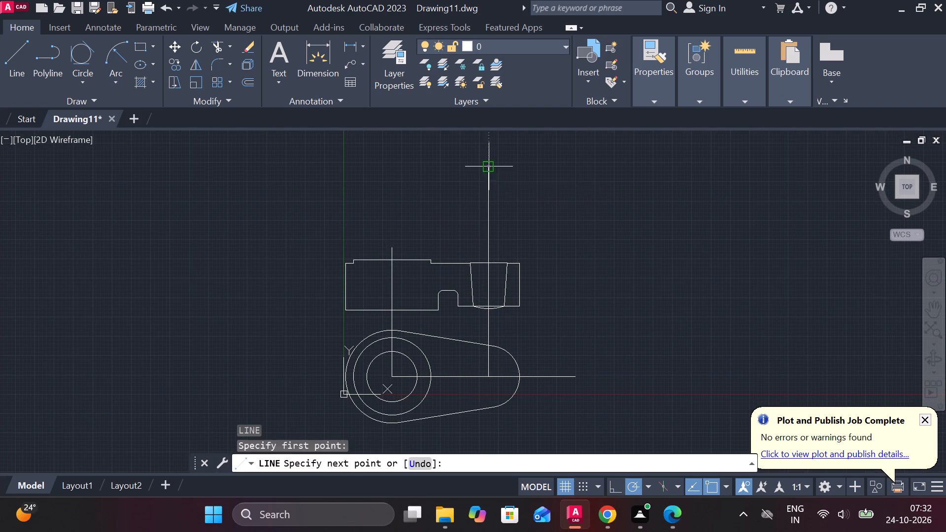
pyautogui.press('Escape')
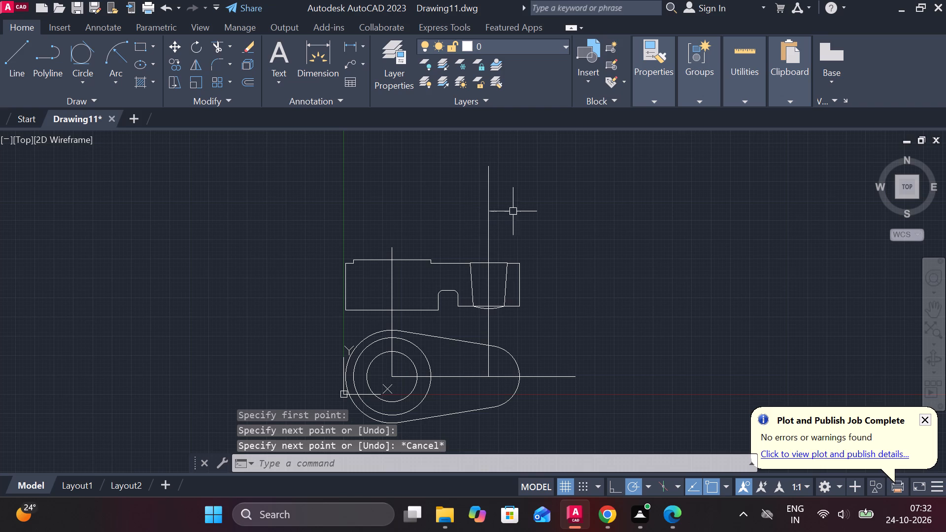
# Trim away the vertical lines extending above the tapered boss's top edge.
pyautogui.write('tr')
pyautogui.press('space')
pyautogui.moveTo(546, 210); pyautogui.dragTo(456, 216)
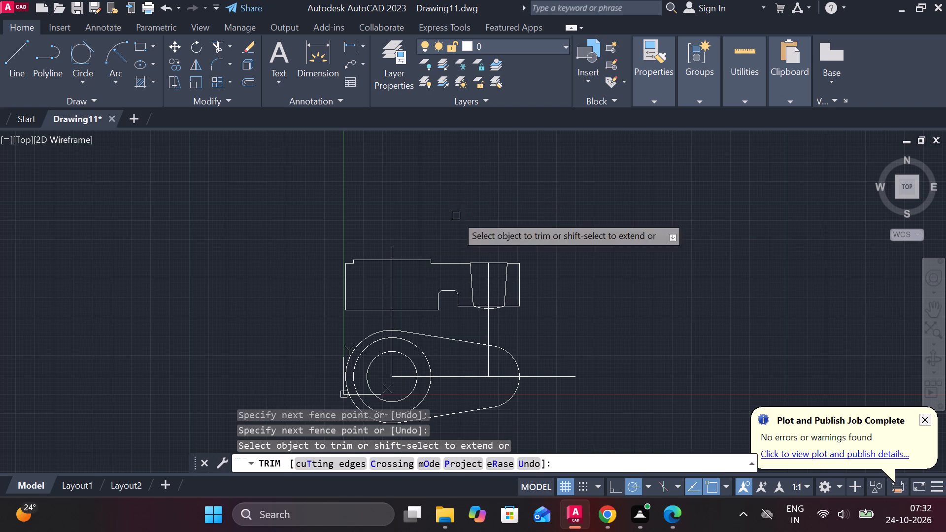
pyautogui.press('Escape')
# Draw connected lines from the midpoint of the tapered boss's top edge, 100 units up and 47.5 units left.
pyautogui.scroll(2, 519, 254)
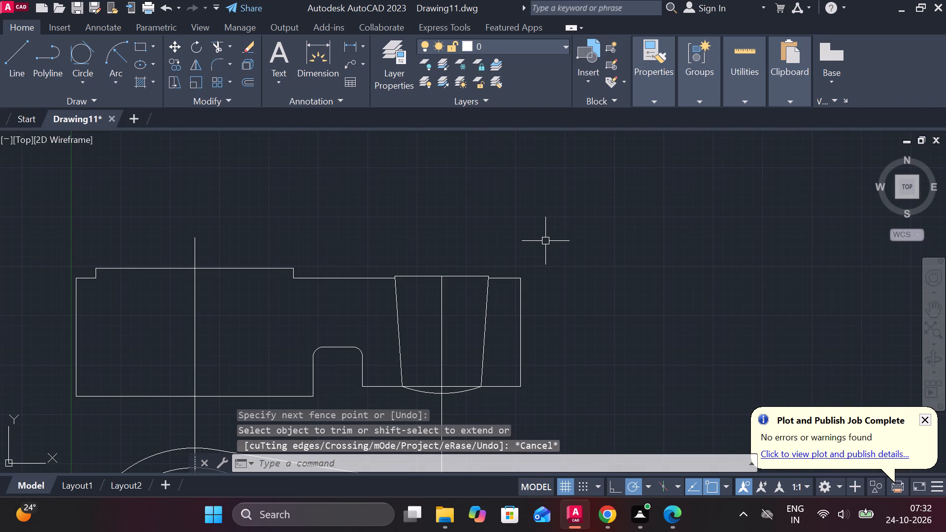
pyautogui.press('l')
pyautogui.press('Return')
pyautogui.click(438, 277)
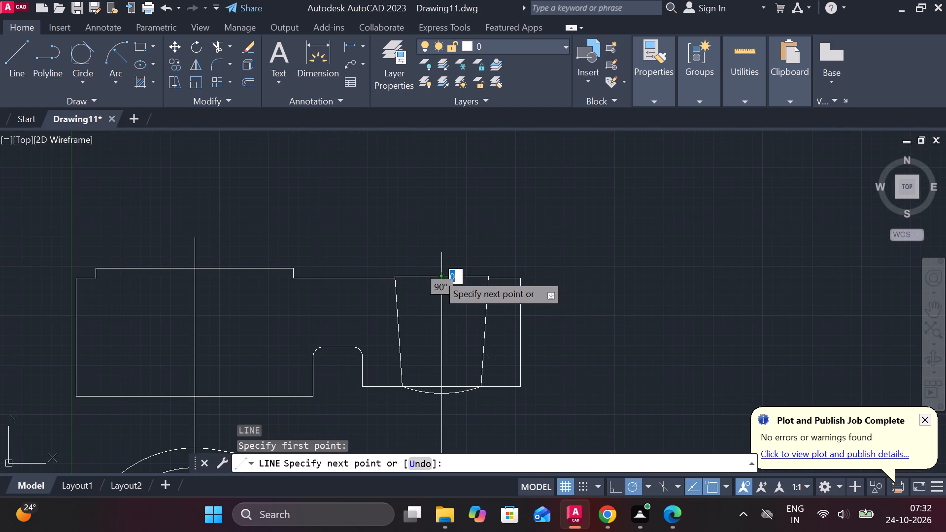
pyautogui.press('1')
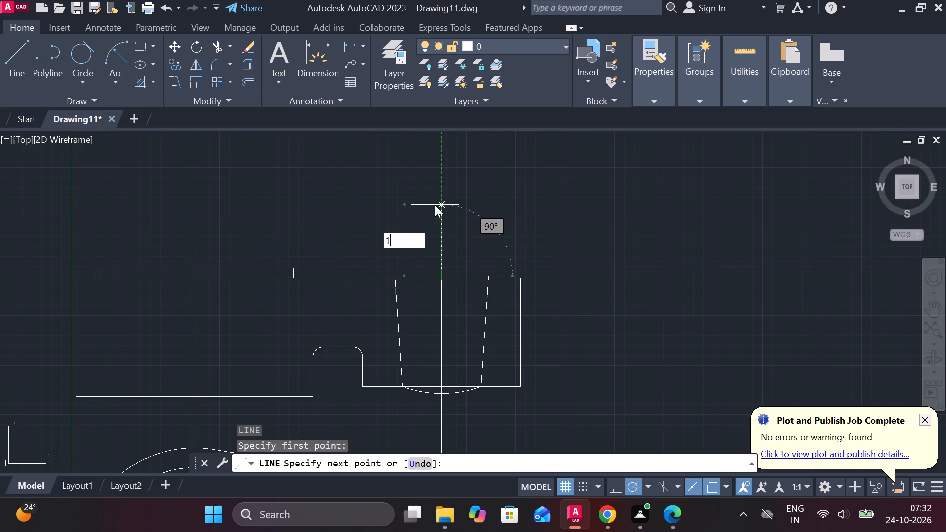
pyautogui.write('00')
pyautogui.press('Return')
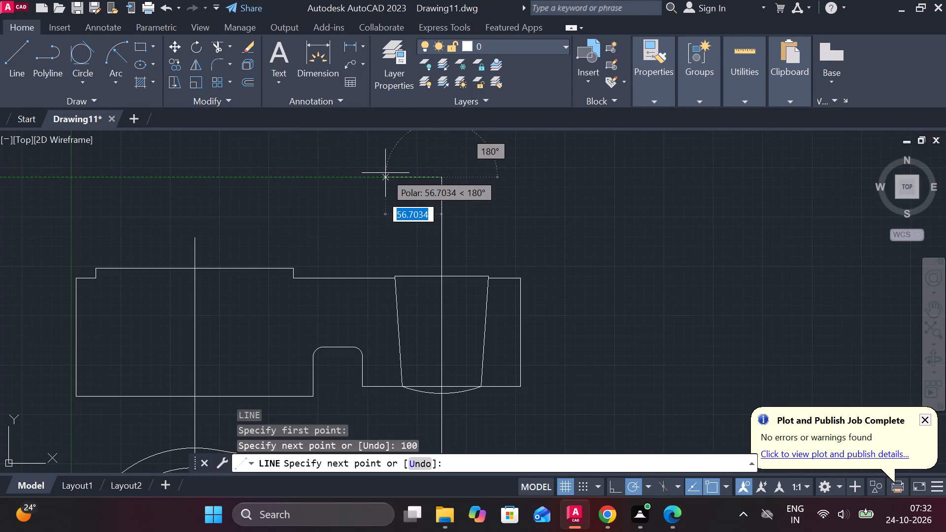
pyautogui.write('47.')
pyautogui.press('5')
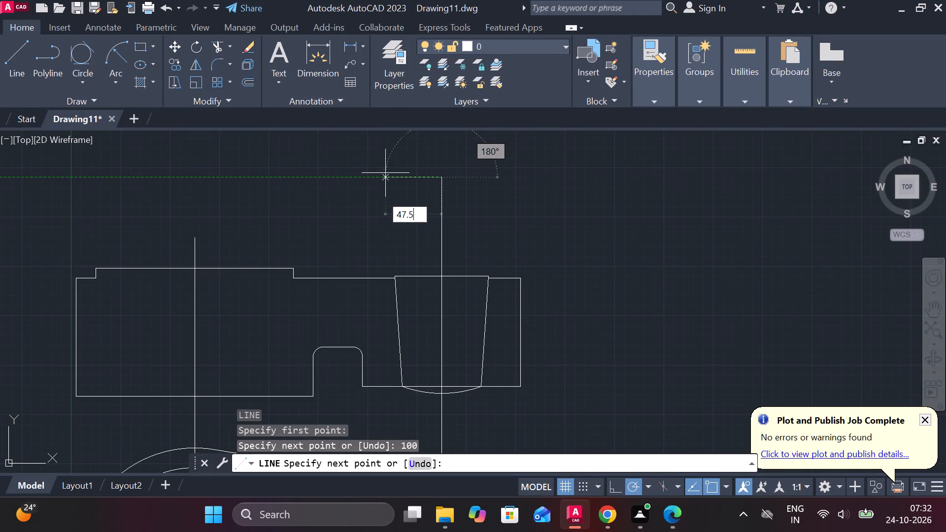
pyautogui.press('Return')
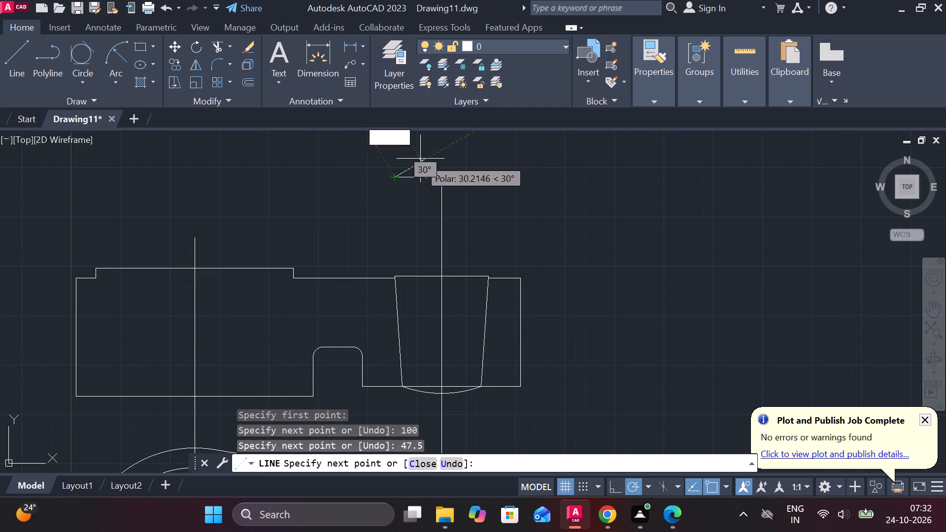
pyautogui.press('Escape')
# Lengthen the upper horizontal line 47.5 units to the right of the vertical line.
pyautogui.click(428, 174)
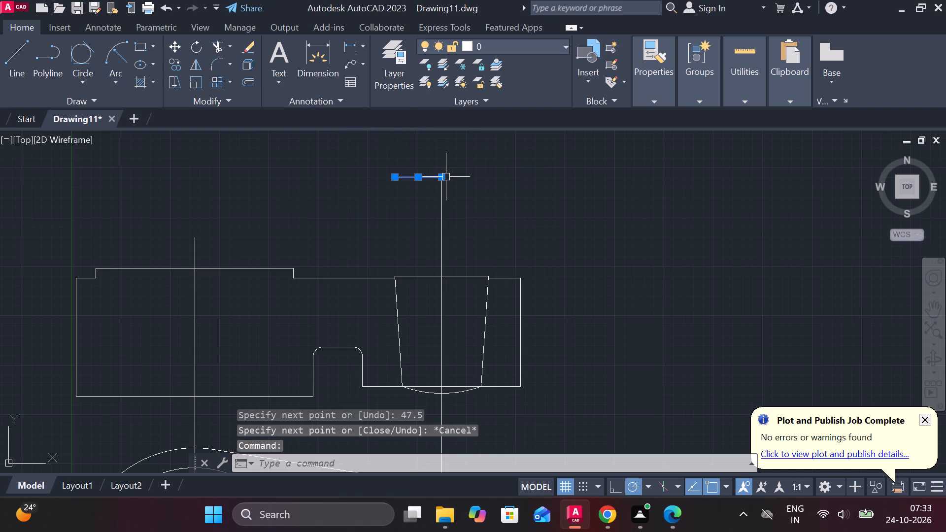
pyautogui.click(488, 211)
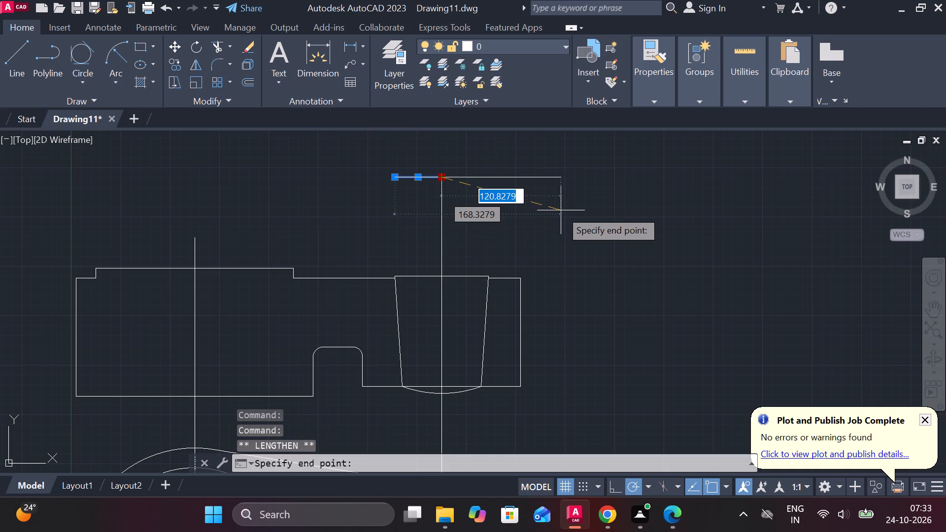
pyautogui.write('47.')
pyautogui.press('5')
pyautogui.press('Return')
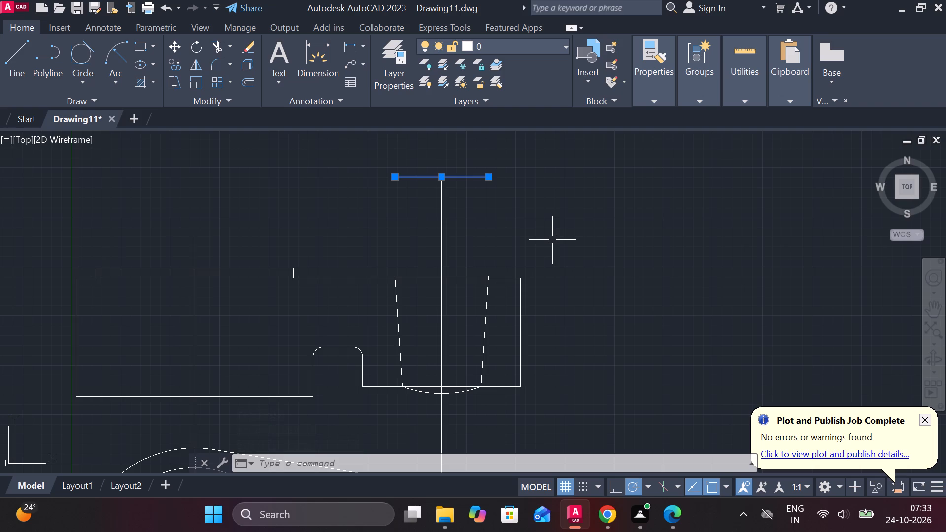
pyautogui.press('Escape')
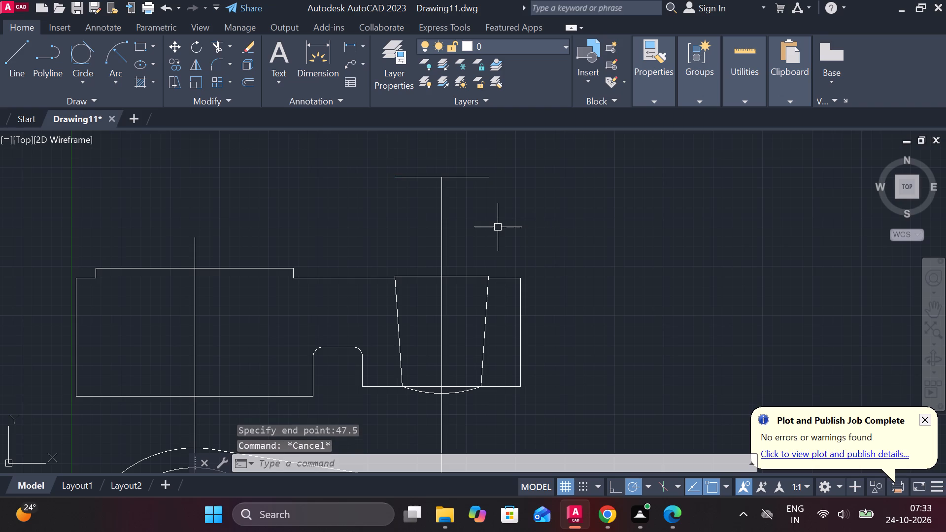
# Offset the vertical line above the tapered boss by 40 units to each side.
pyautogui.scroll(1, 488, 201)
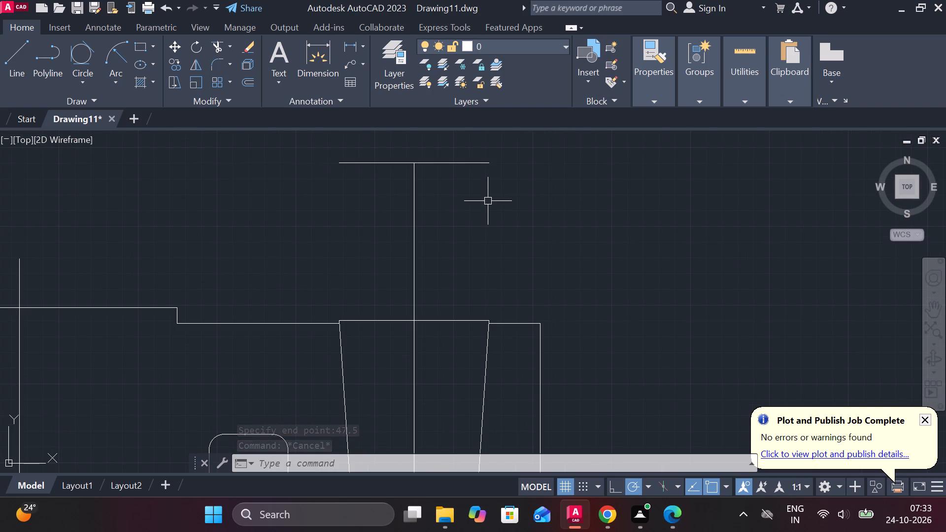
pyautogui.click(416, 211)
pyautogui.press('o')
pyautogui.press('Return')
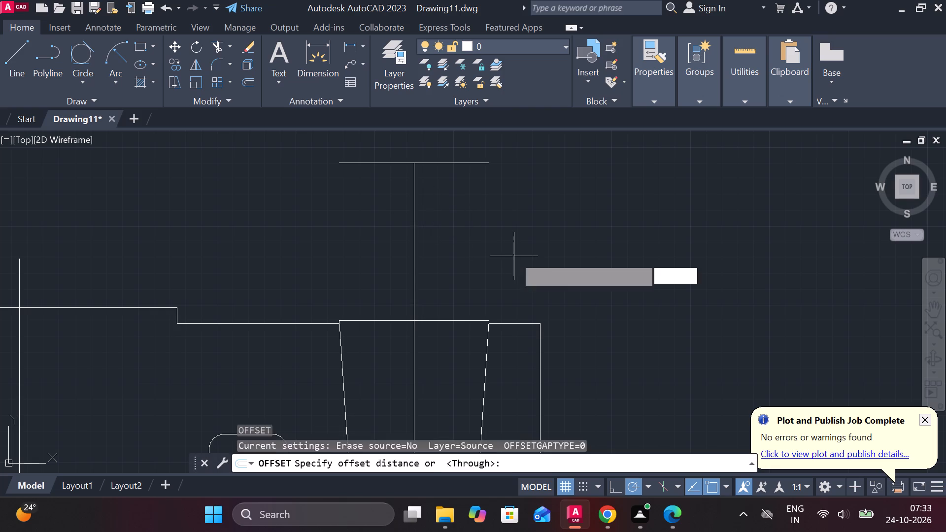
pyautogui.press('Return')
pyautogui.write('40')
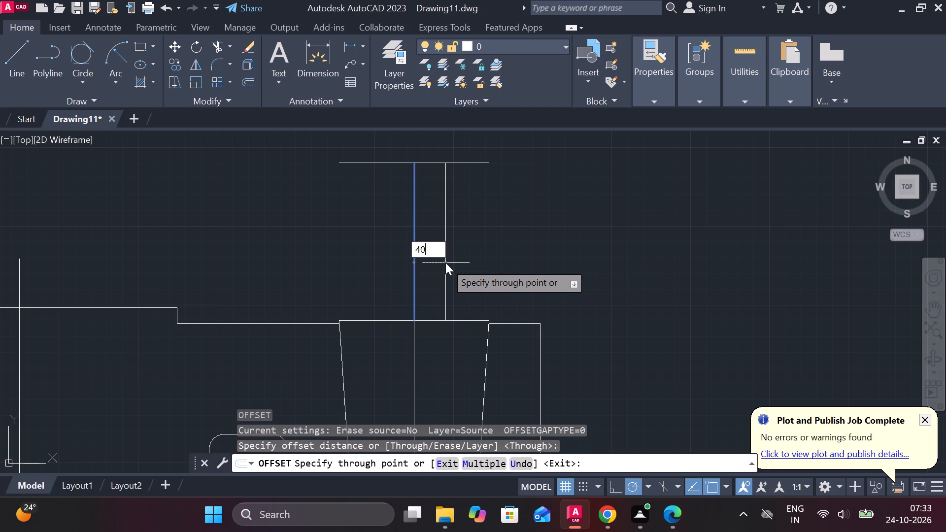
pyautogui.press('Return')
pyautogui.click(412, 247)
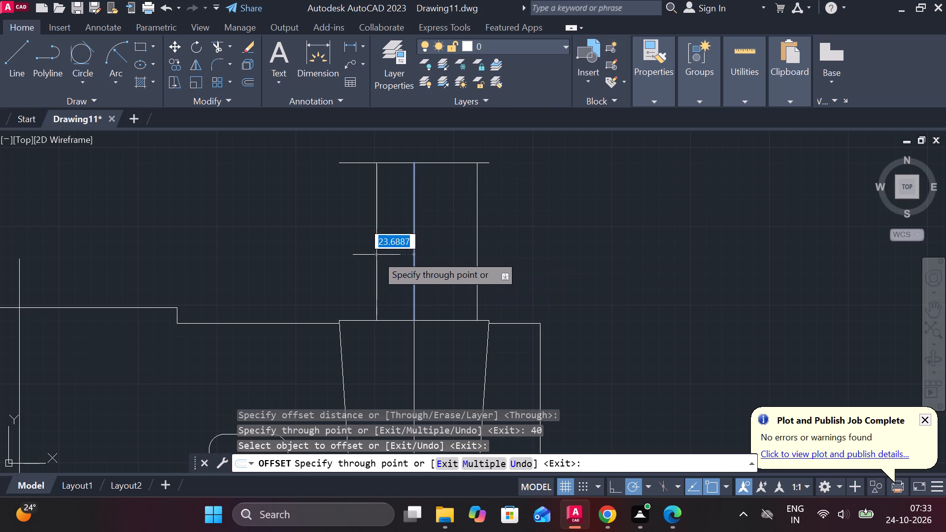
pyautogui.write('40')
pyautogui.press('Return')
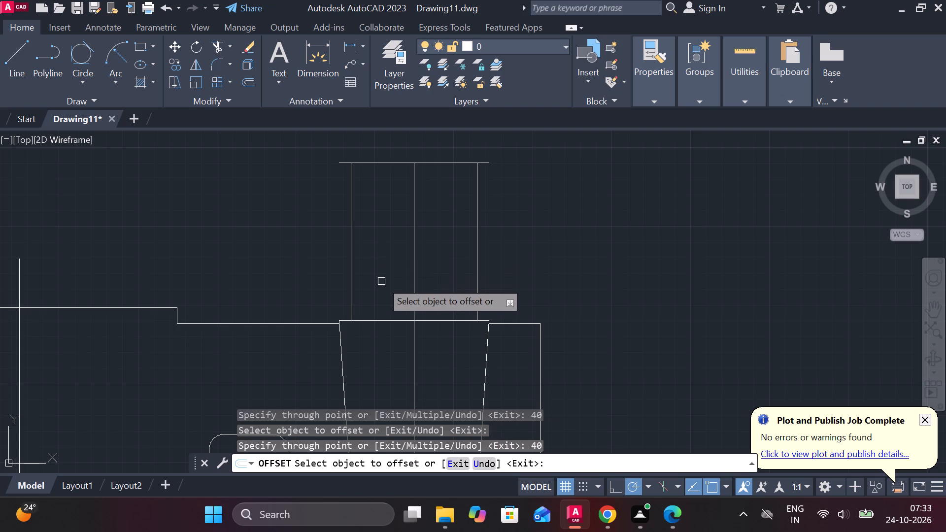
pyautogui.scroll(1, 382, 286)
pyautogui.moveTo(384, 286); pyautogui.dragTo(440, 252, button='middle')
pyautogui.scroll(1, 408, 289)
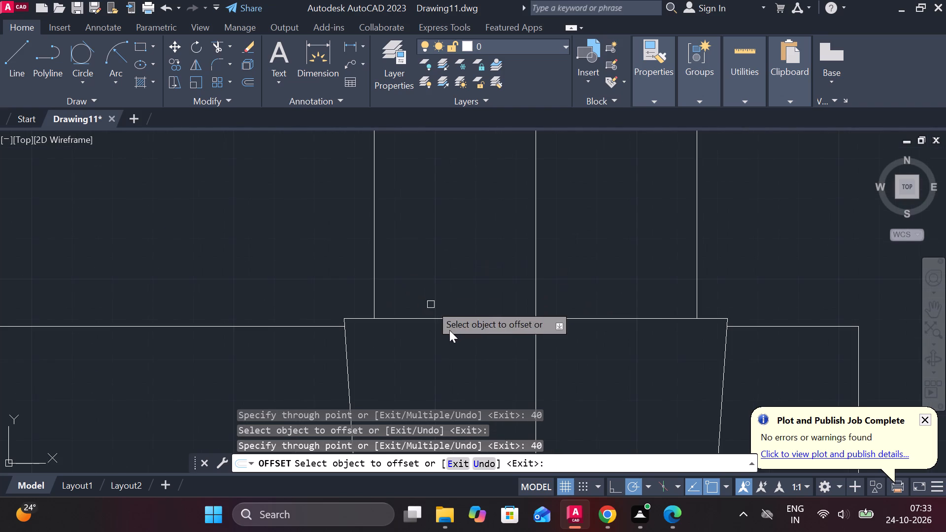
pyautogui.scroll(-1, 429, 347)
pyautogui.press('Escape')
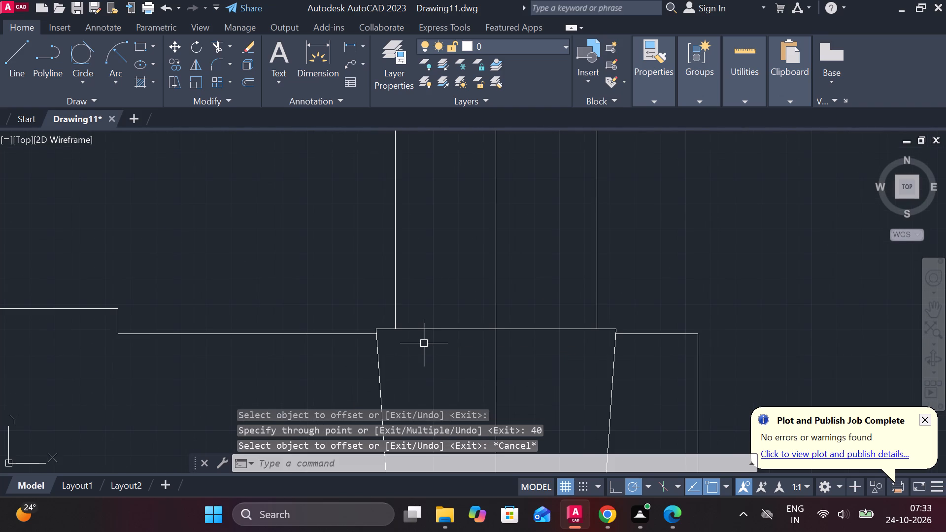
# Trim away the tapered boss's top edge between the two offset vertical lines.
pyautogui.write('tr')
pyautogui.press('space')
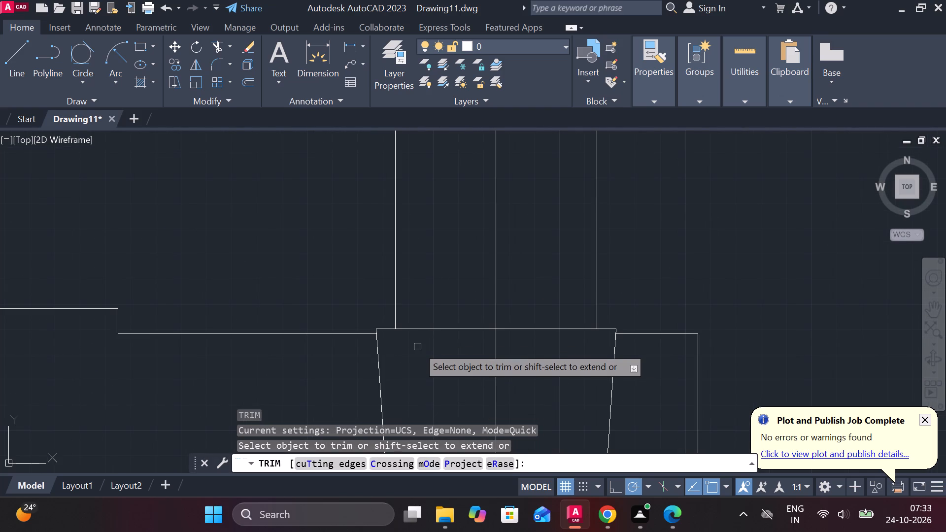
pyautogui.click(419, 331)
pyautogui.click(563, 328)
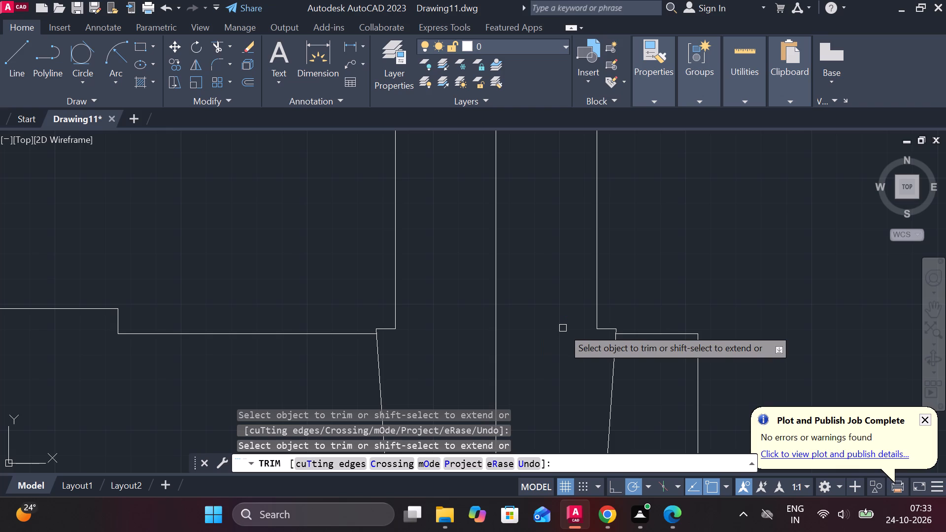
pyautogui.moveTo(510, 327); pyautogui.dragTo(535, 400, button='middle')
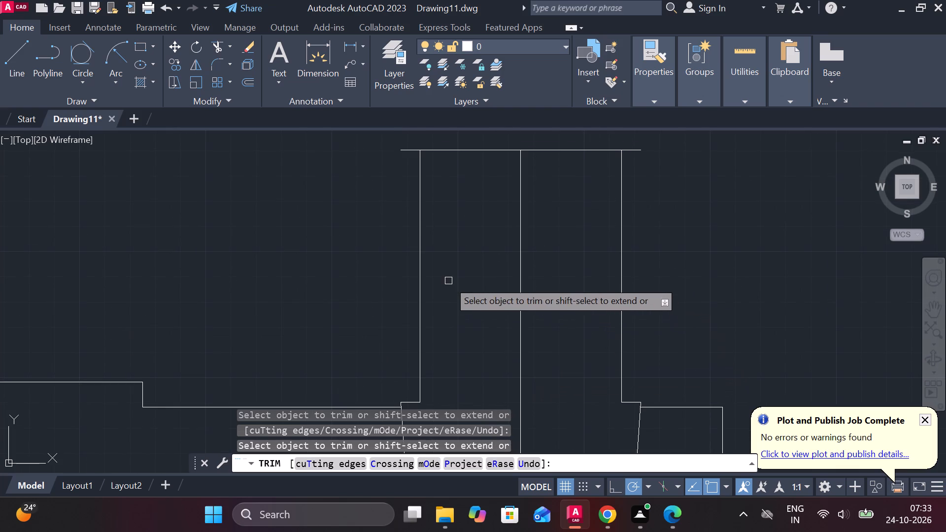
pyautogui.moveTo(451, 282); pyautogui.dragTo(484, 357, button='middle')
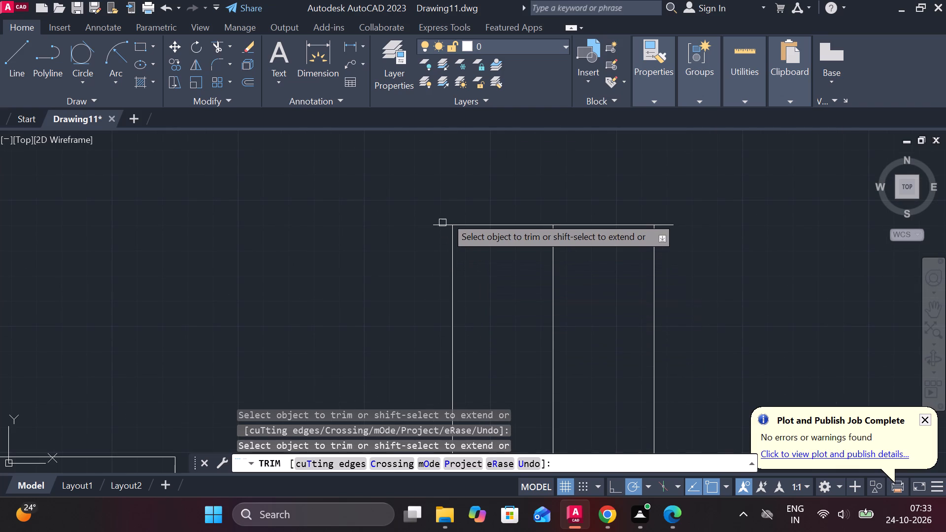
pyautogui.press('Escape')
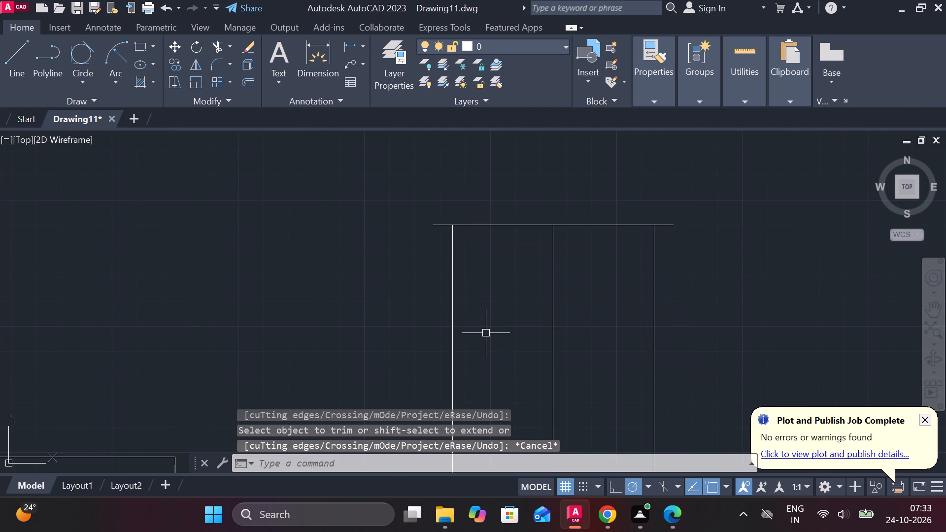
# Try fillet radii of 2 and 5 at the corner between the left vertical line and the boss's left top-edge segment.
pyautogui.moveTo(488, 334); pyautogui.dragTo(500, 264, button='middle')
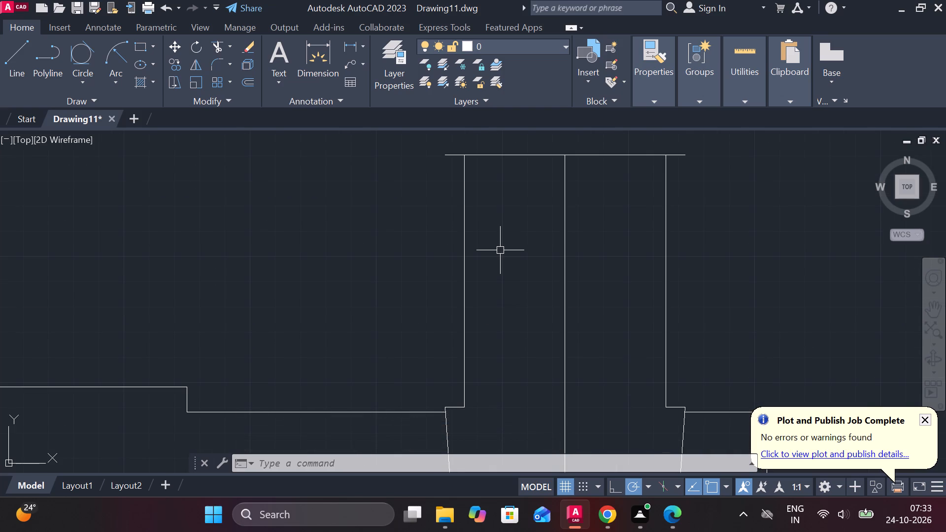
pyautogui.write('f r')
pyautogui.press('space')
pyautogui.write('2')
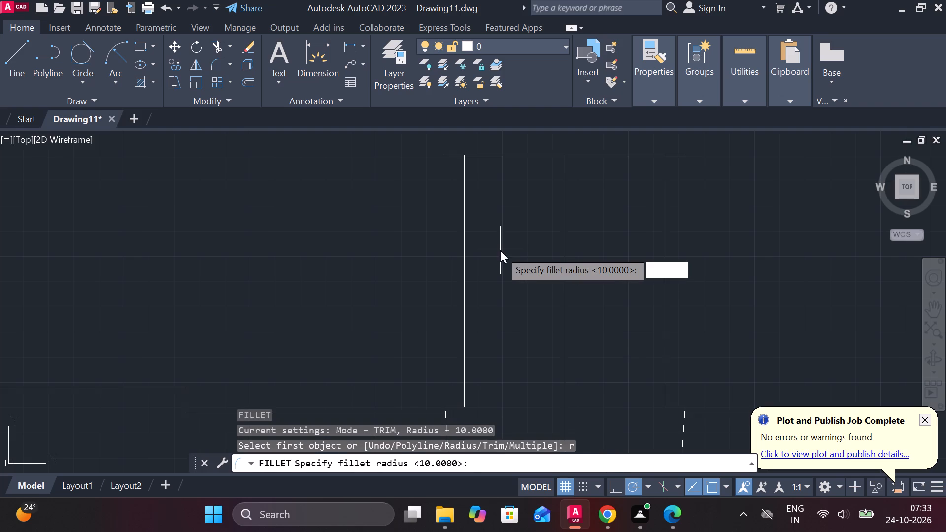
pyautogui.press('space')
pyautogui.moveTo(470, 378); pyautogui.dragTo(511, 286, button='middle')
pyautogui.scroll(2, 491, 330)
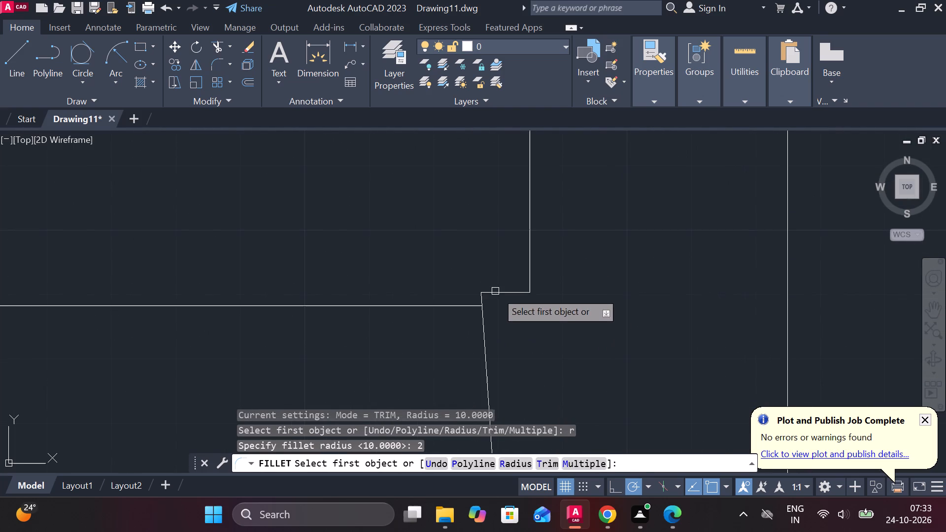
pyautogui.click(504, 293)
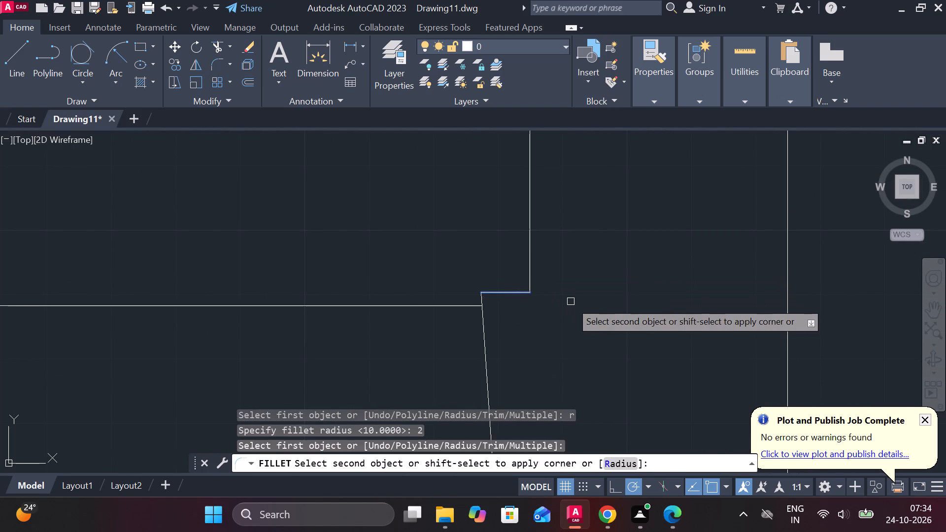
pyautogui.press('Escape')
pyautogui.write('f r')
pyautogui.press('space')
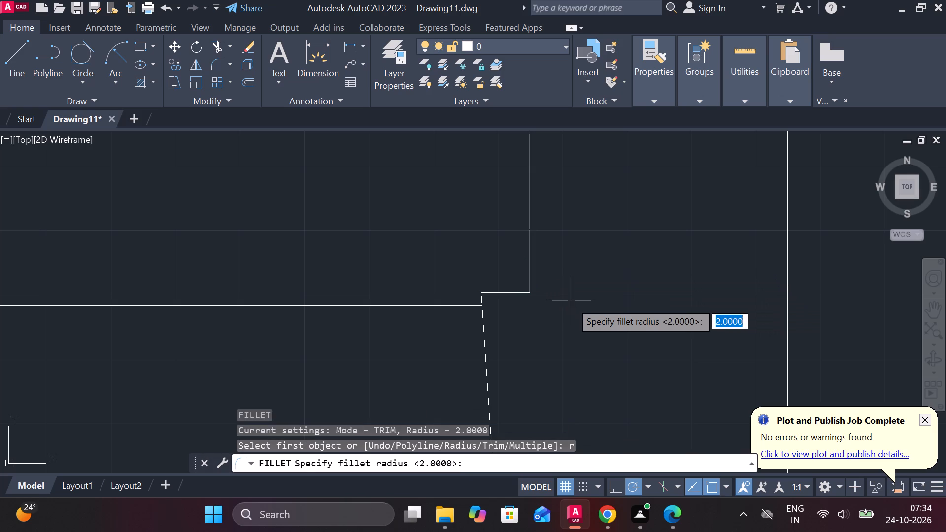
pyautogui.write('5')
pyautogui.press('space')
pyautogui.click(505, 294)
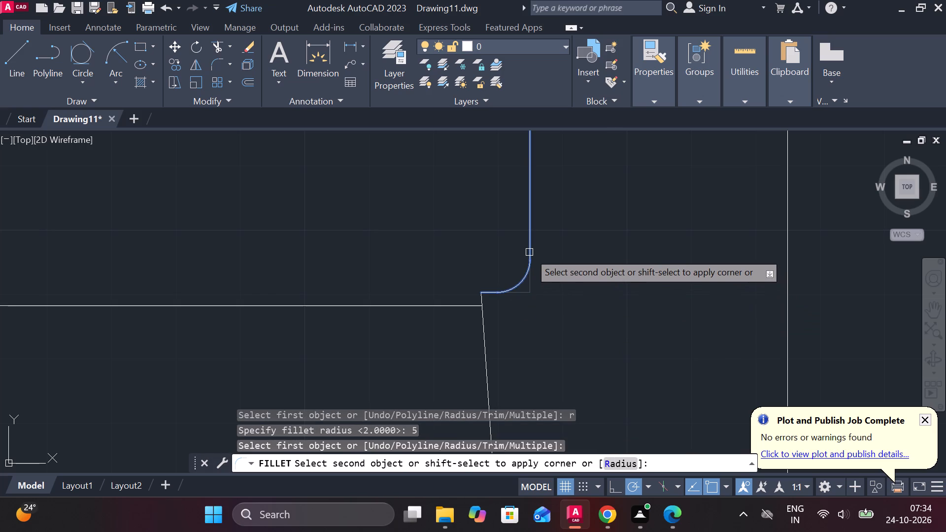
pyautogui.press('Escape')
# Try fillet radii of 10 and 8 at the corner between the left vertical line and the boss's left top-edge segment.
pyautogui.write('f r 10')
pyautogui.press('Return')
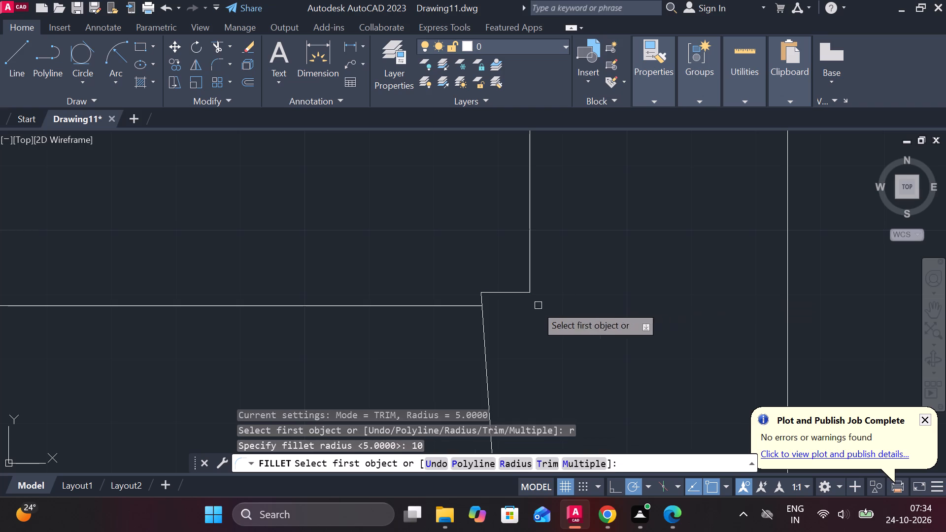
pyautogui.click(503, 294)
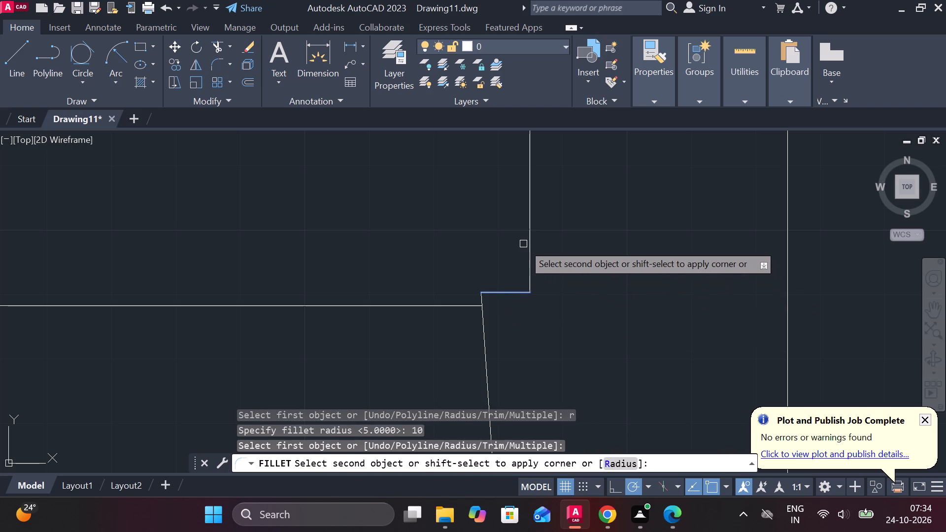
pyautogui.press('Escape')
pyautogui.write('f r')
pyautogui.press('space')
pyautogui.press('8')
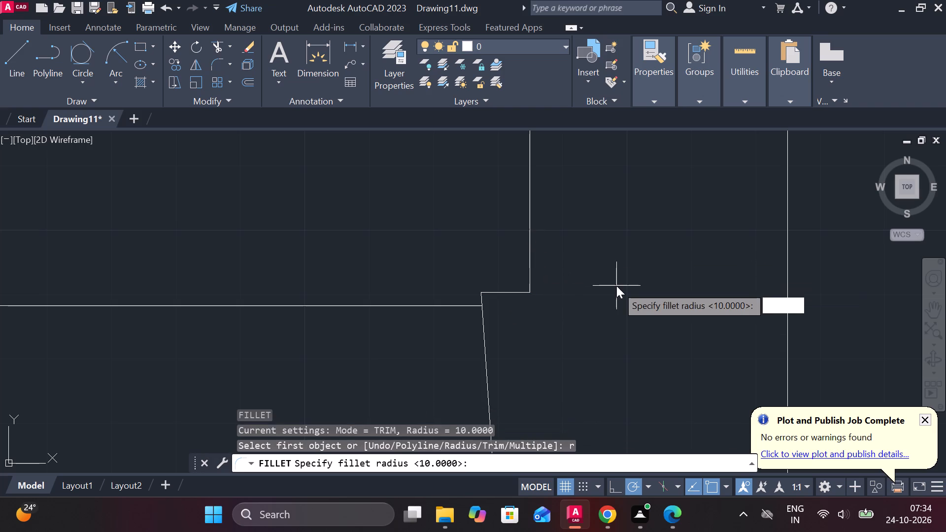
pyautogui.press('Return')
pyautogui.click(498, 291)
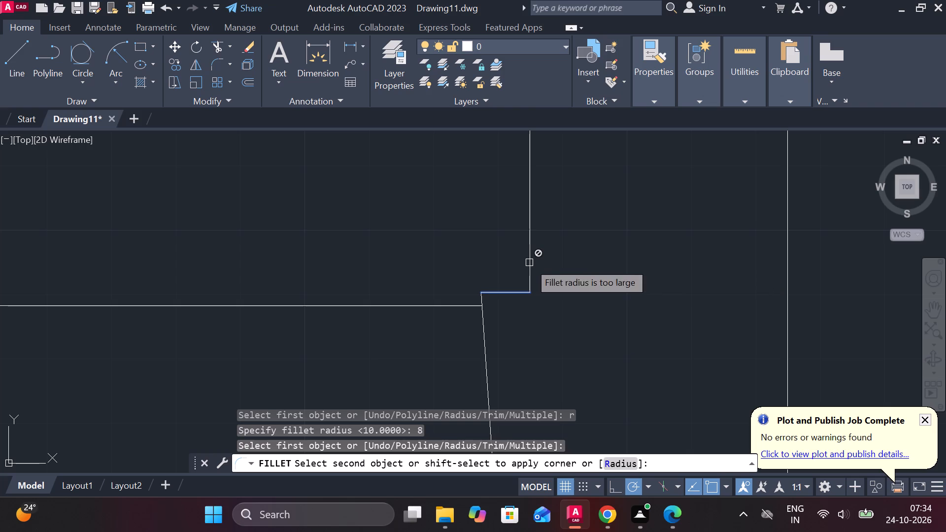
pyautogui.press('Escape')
# Fillet the left vertical line and the boss's left top-edge segment with a radius of 5.
pyautogui.press('f')
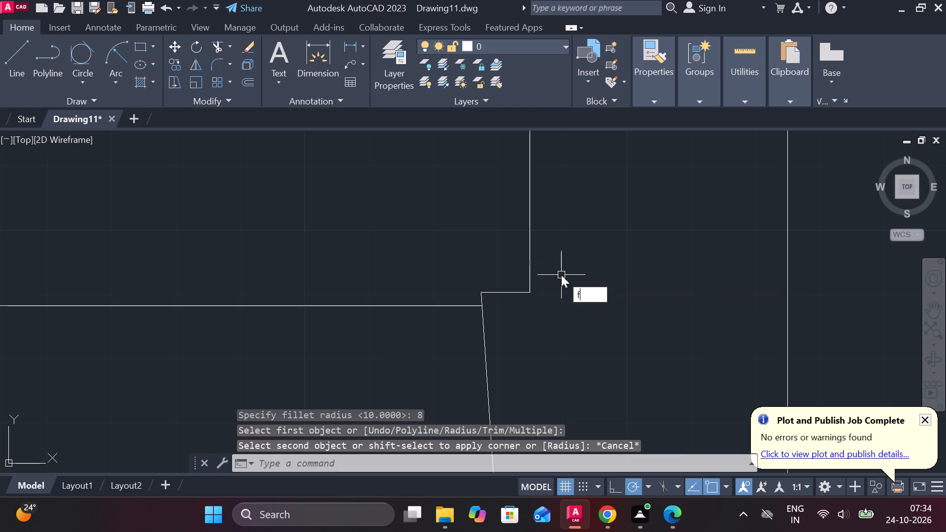
pyautogui.press('space')
pyautogui.write('r')
pyautogui.press('space')
pyautogui.write('5')
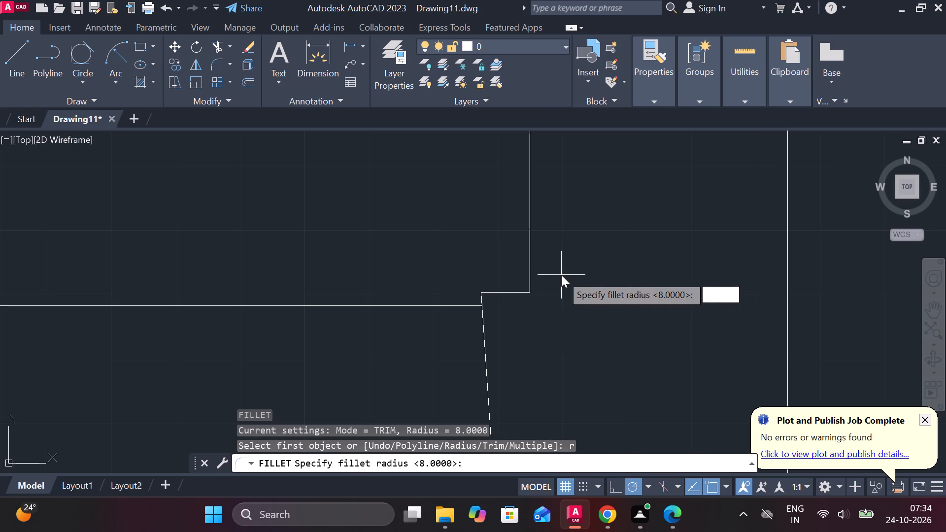
pyautogui.press('space')
pyautogui.click(503, 294)
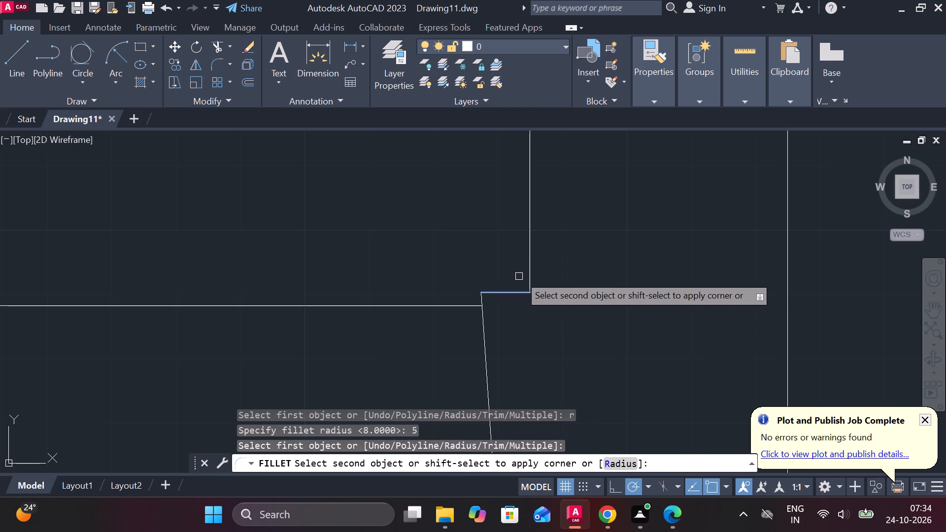
pyautogui.click(533, 265)
# Fillet the right vertical line and the boss's right top-edge segment with the same radius of 5.
pyautogui.scroll(-1, 600, 291)
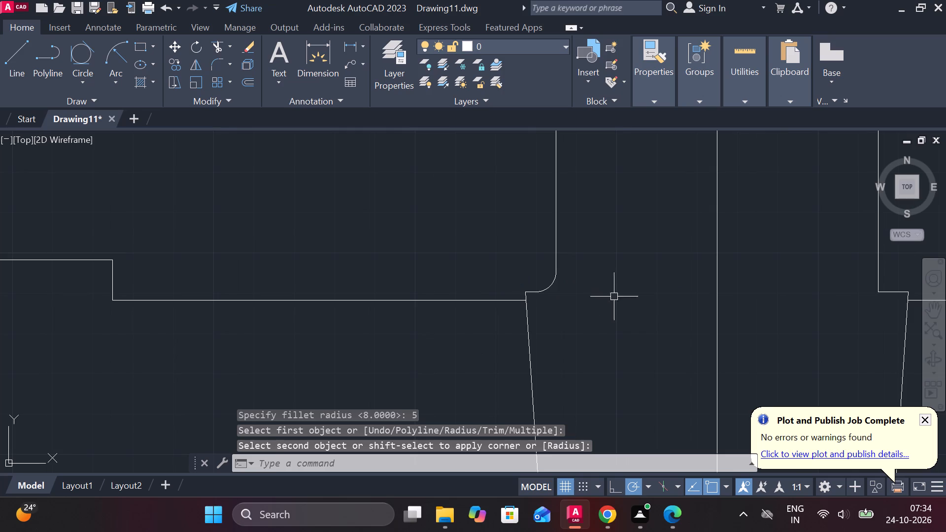
pyautogui.scroll(-2, 639, 311)
pyautogui.moveTo(744, 319); pyautogui.dragTo(676, 349, button='middle')
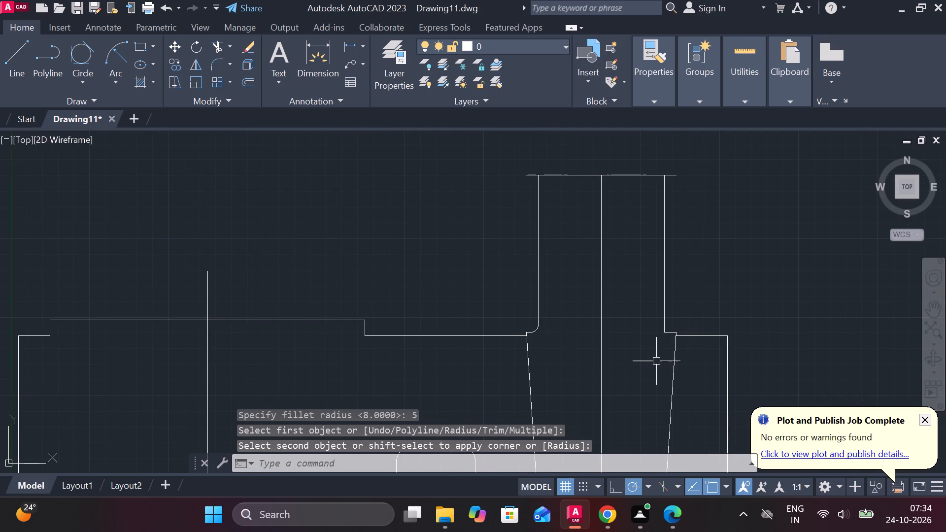
pyautogui.scroll(2, 656, 362)
pyautogui.press('space')
pyautogui.click(676, 257)
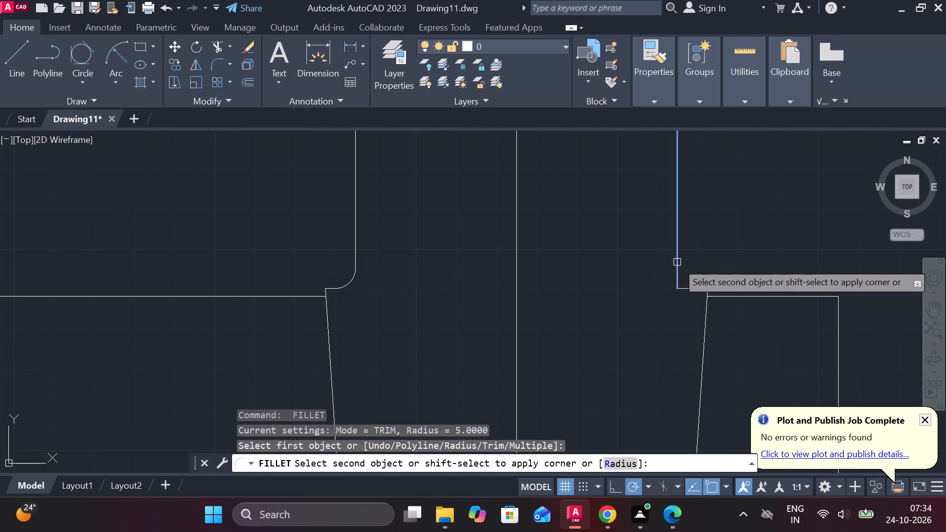
pyautogui.click(690, 289)
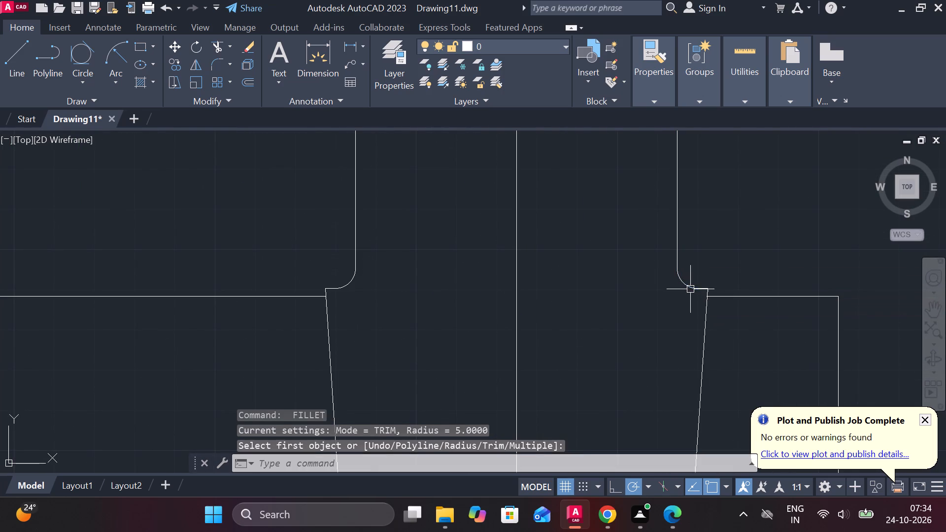
pyautogui.press('Escape')
# Extend the boss's right top-edge segment across the central line to meet the left segment, closing the top edge.
pyautogui.write('ex')
pyautogui.press('space')
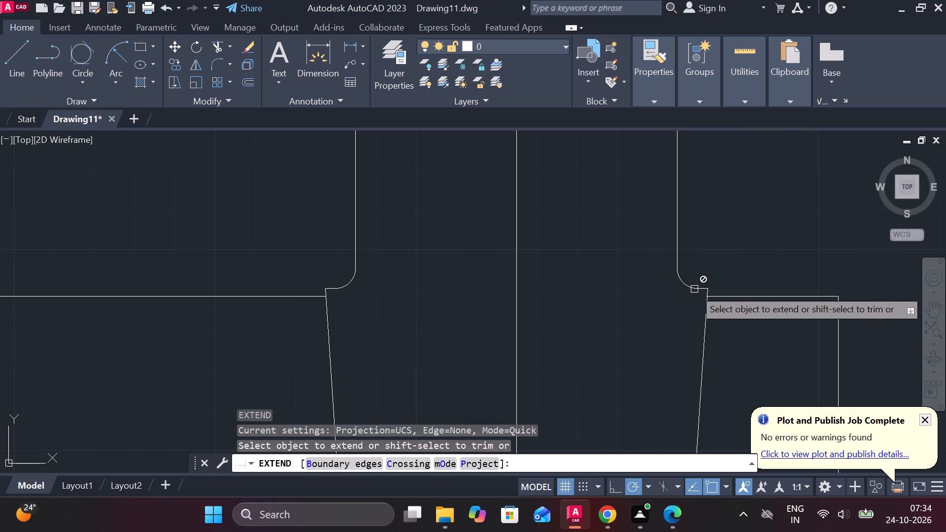
pyautogui.click(701, 289)
pyautogui.click(544, 289)
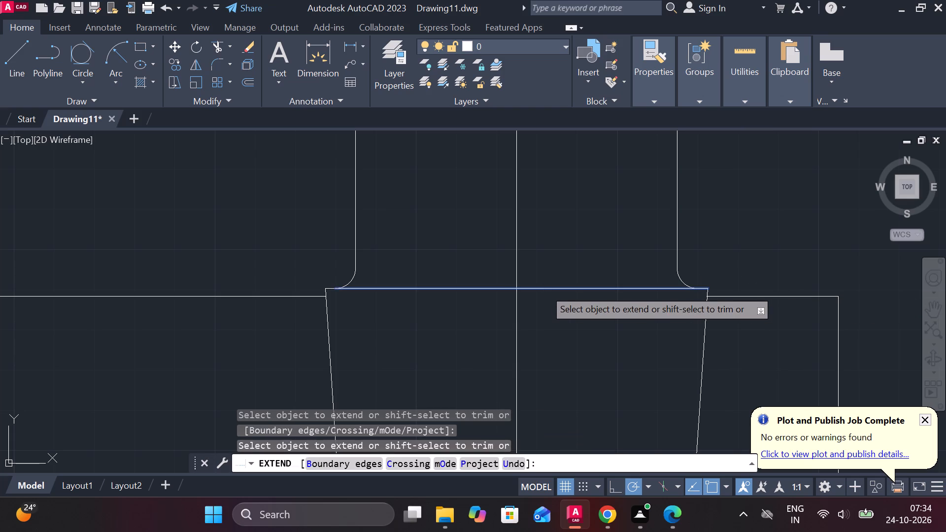
pyautogui.scroll(-2, 558, 291)
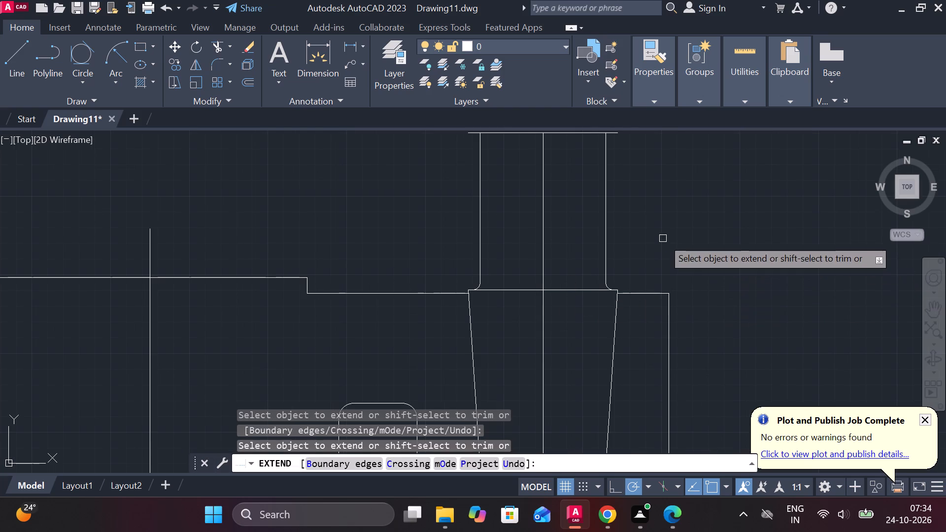
pyautogui.moveTo(641, 203); pyautogui.dragTo(691, 281, button='middle')
pyautogui.scroll(1, 673, 255)
pyautogui.moveTo(673, 256); pyautogui.dragTo(697, 299, button='middle')
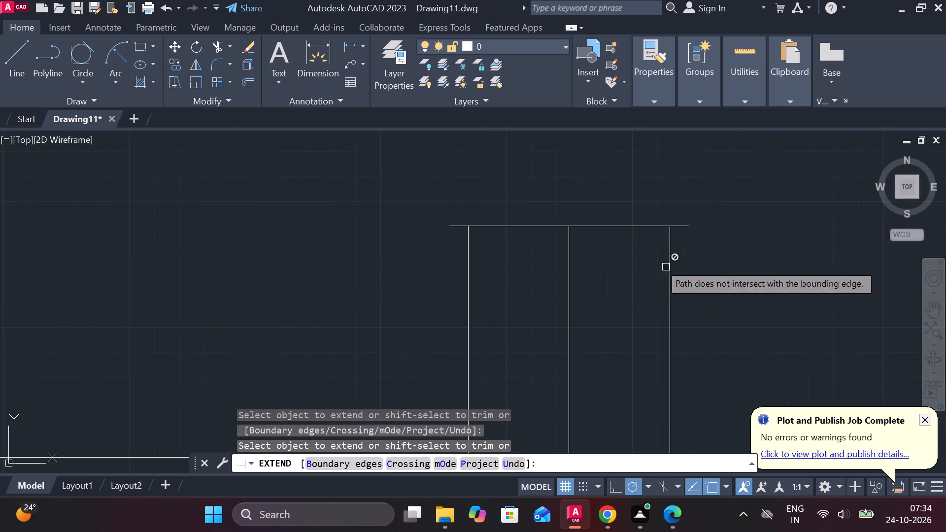
pyautogui.scroll(2, 489, 238)
pyautogui.moveTo(522, 249); pyautogui.dragTo(546, 289, button='middle')
pyautogui.press('Escape')
# Fillet the upper horizontal line's left overhang and the left vertical line with a radius of 5.
pyautogui.write('f r')
pyautogui.press('space')
pyautogui.press('space')
pyautogui.click(445, 247)
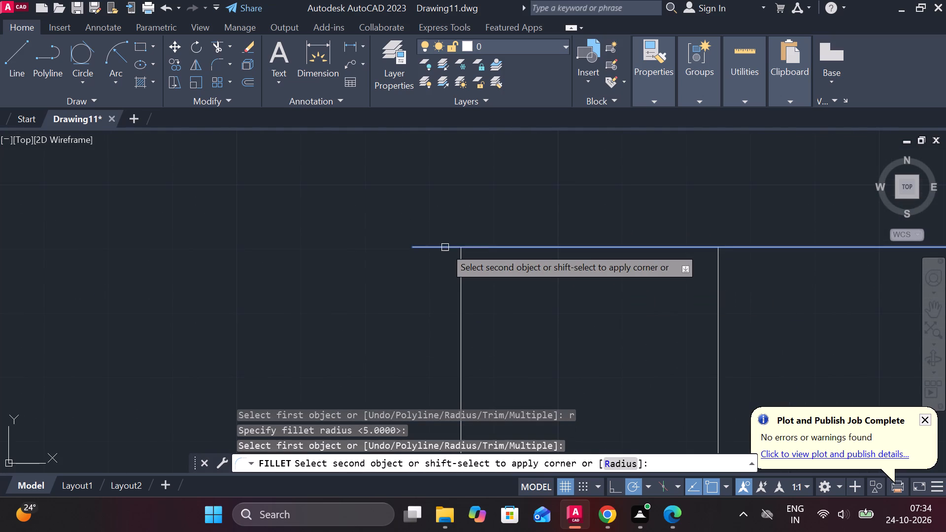
pyautogui.click(459, 259)
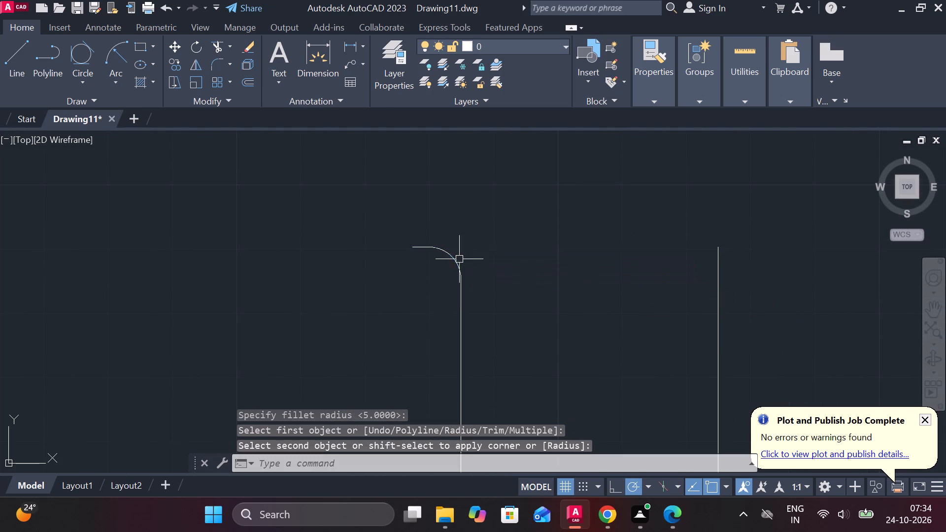
# Undo the fillet between the column's upper horizontal line and left vertical line.
pyautogui.scroll(-2, 479, 257)
pyautogui.scroll(1, 502, 252)
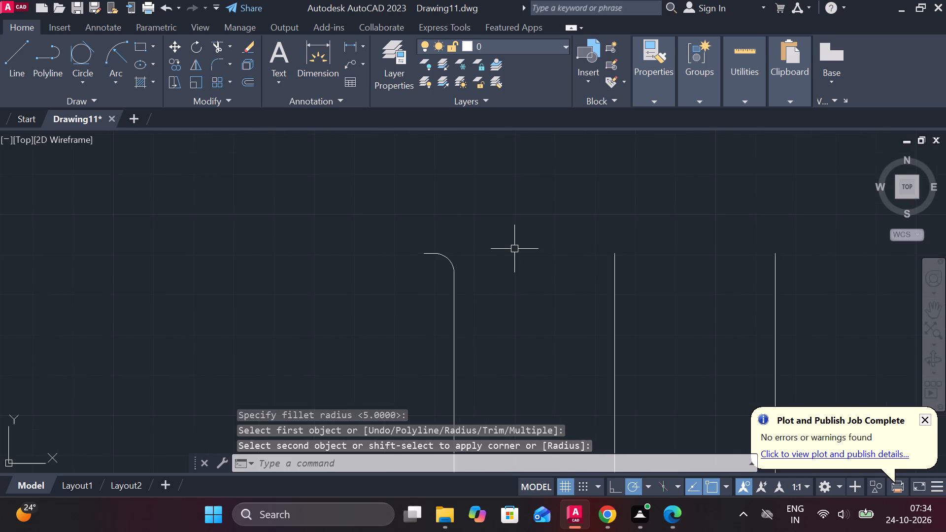
pyautogui.hotkey('ctrl', 'z')
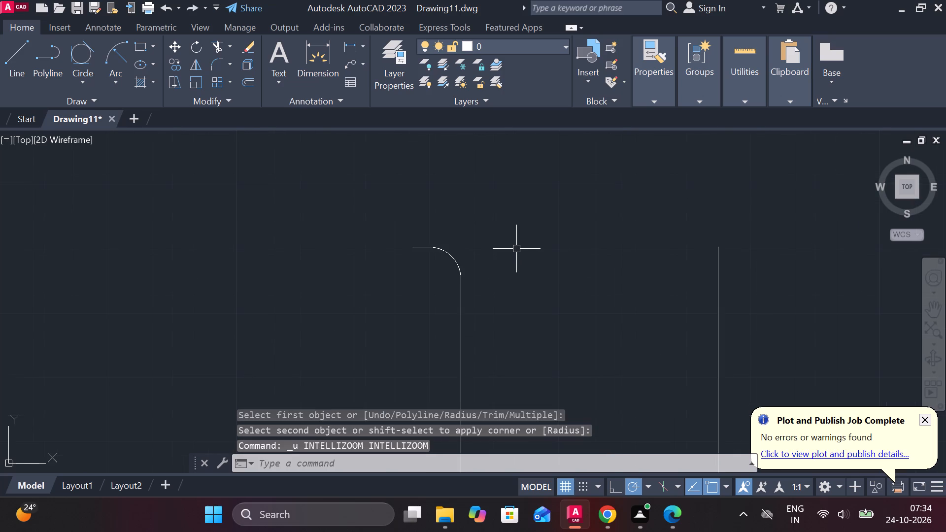
pyautogui.hotkey('ctrl', 'z')
pyautogui.press('Escape')
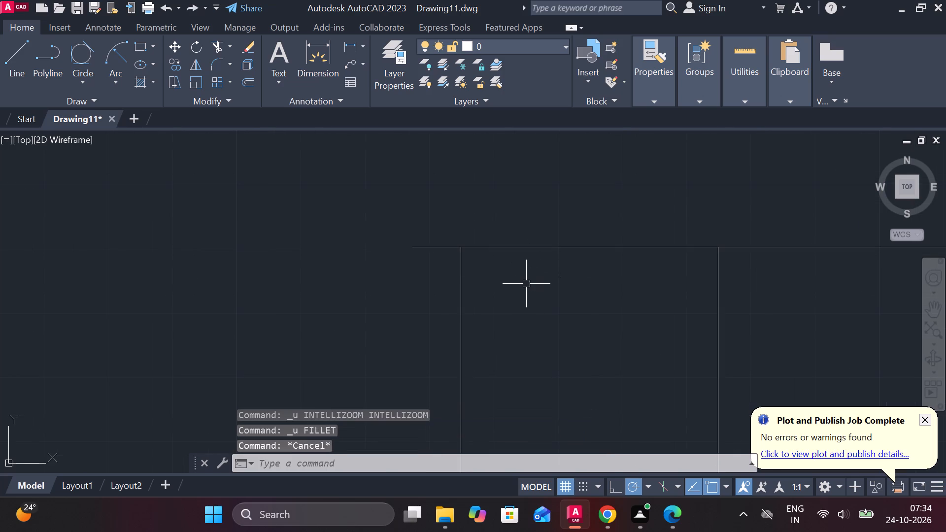
# Trim the column's upper horizontal line between the left vertical line and the central line.
pyautogui.write('tr')
pyautogui.press('space')
pyautogui.moveTo(539, 230); pyautogui.dragTo(541, 279)
pyautogui.moveTo(751, 203); pyautogui.dragTo(753, 207)
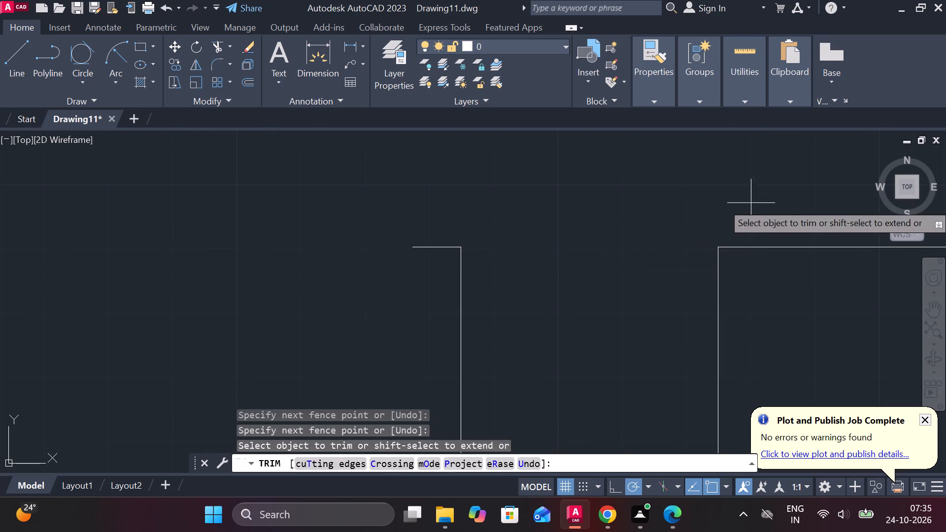
pyautogui.moveTo(753, 207); pyautogui.dragTo(770, 306)
pyautogui.scroll(-1, 647, 314)
pyautogui.scroll(1, 635, 311)
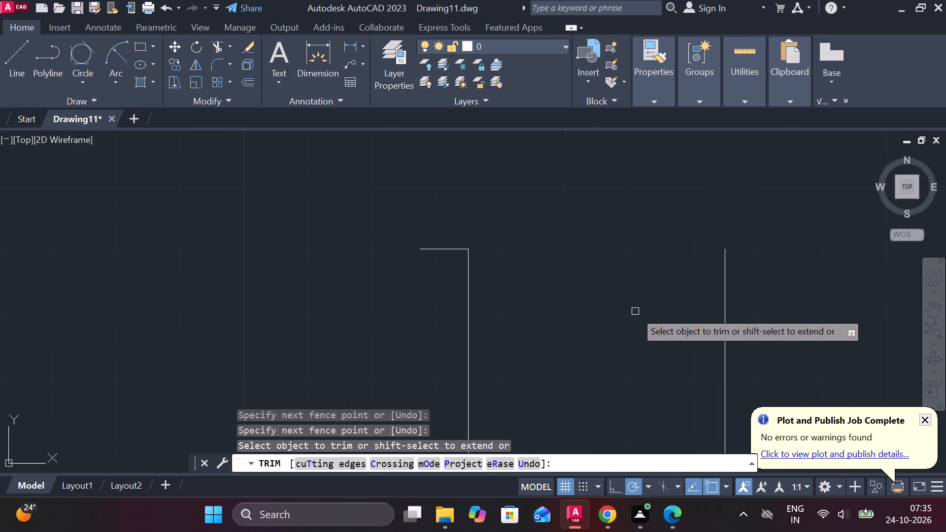
pyautogui.hotkey('ctrl', 'z')
pyautogui.moveTo(676, 310); pyautogui.dragTo(431, 314, button='middle')
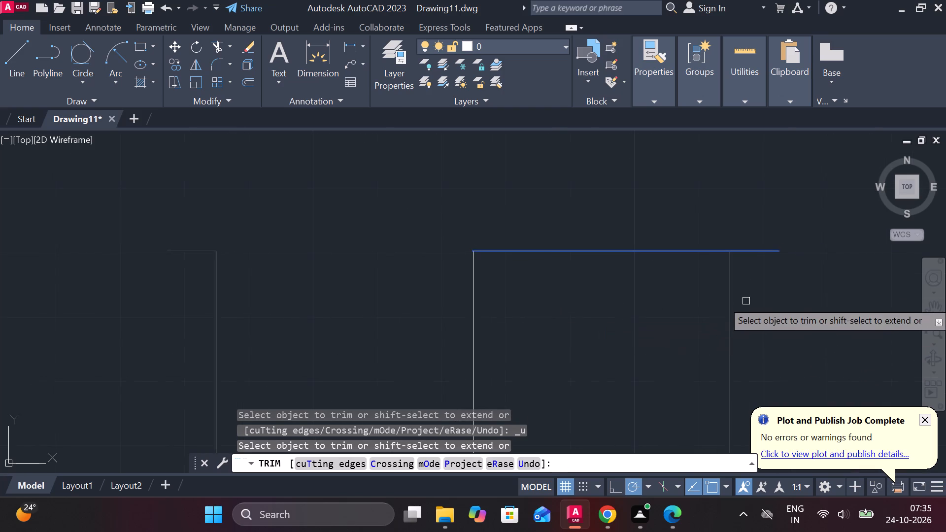
pyautogui.scroll(1, 744, 290)
pyautogui.press('Escape')
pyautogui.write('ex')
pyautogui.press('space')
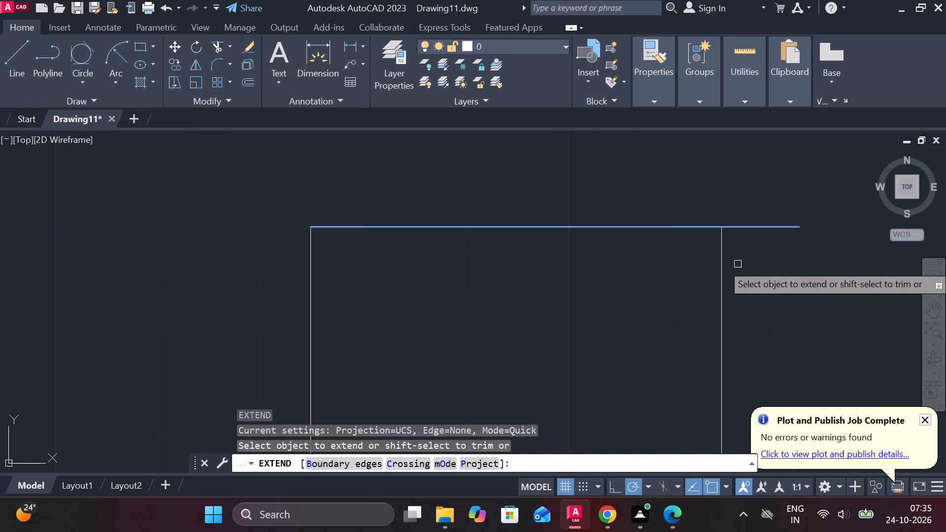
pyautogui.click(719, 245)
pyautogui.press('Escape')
# Trim the column's upper horizontal line between the central line and the right vertical line.
pyautogui.write('tr')
pyautogui.press('space')
pyautogui.moveTo(614, 207); pyautogui.dragTo(610, 266)
pyautogui.scroll(-1, 618, 281)
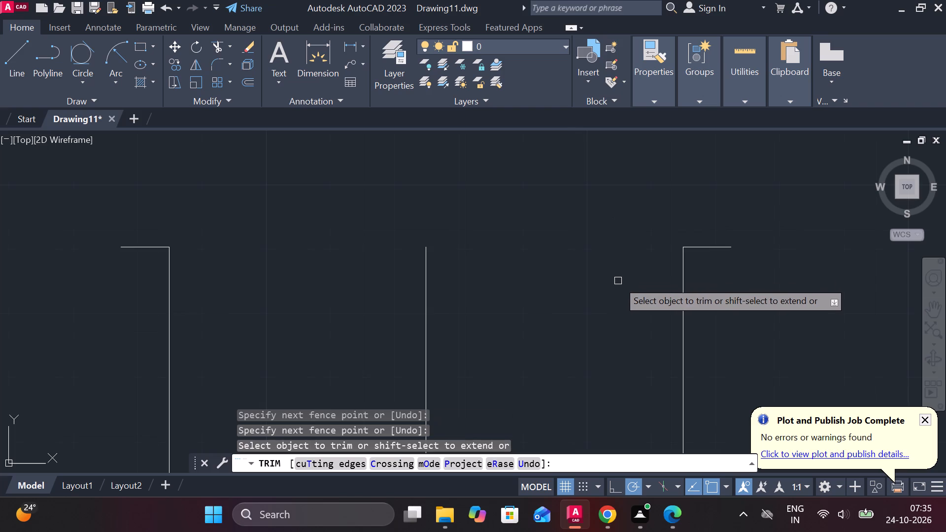
pyautogui.press('Escape')
# Fillet the column's upper-right overhang and the right vertical line with a radius of 5.
pyautogui.write('f r')
pyautogui.press('space')
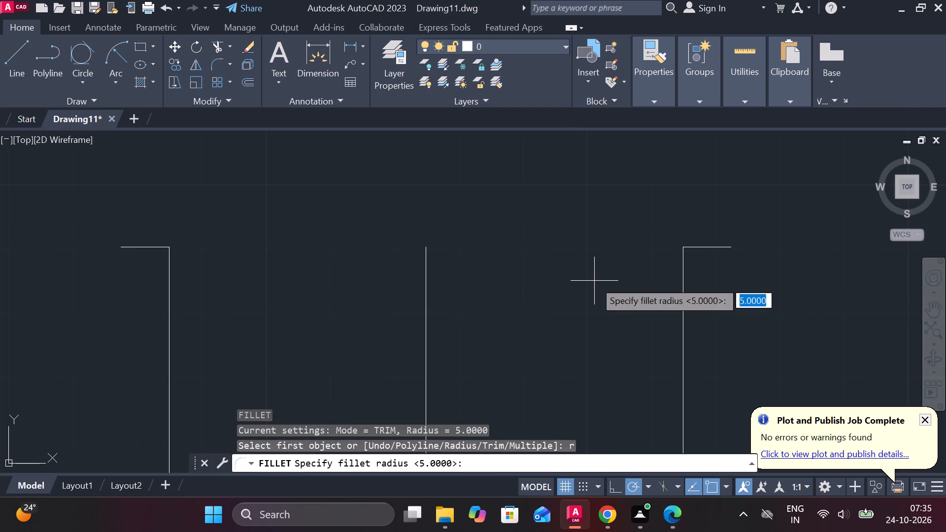
pyautogui.press('space')
pyautogui.click(713, 247)
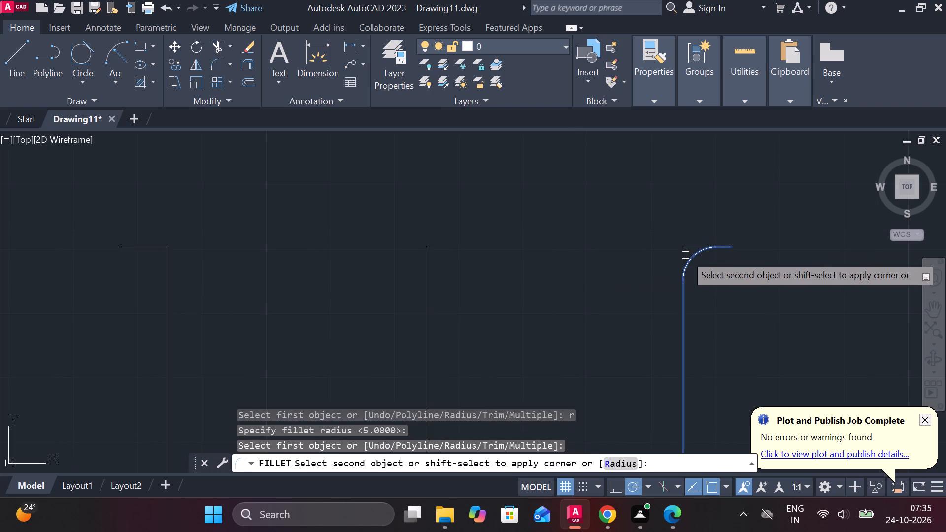
pyautogui.click(685, 255)
# Fillet the column's upper-left overhang and the left vertical line with the same radius of 5.
pyautogui.scroll(-2, 598, 241)
pyautogui.scroll(2, 393, 262)
pyautogui.press('space')
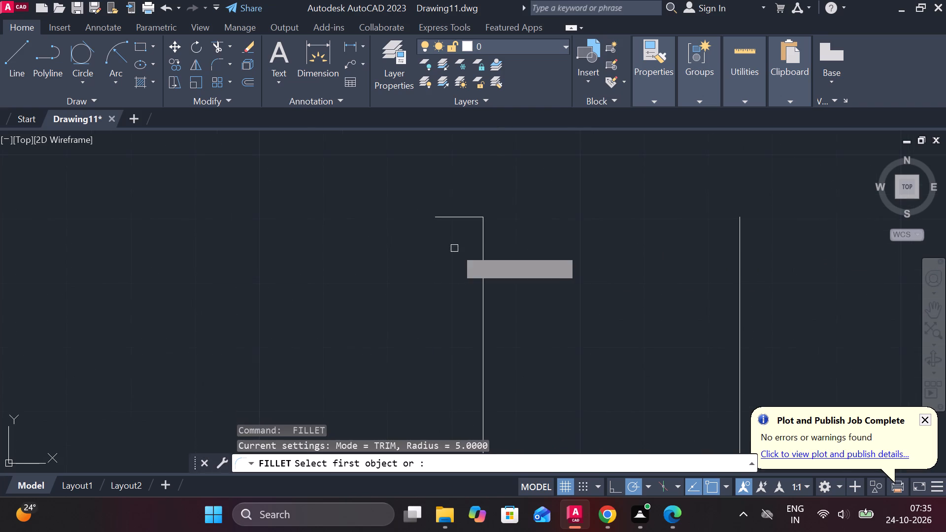
pyautogui.click(460, 218)
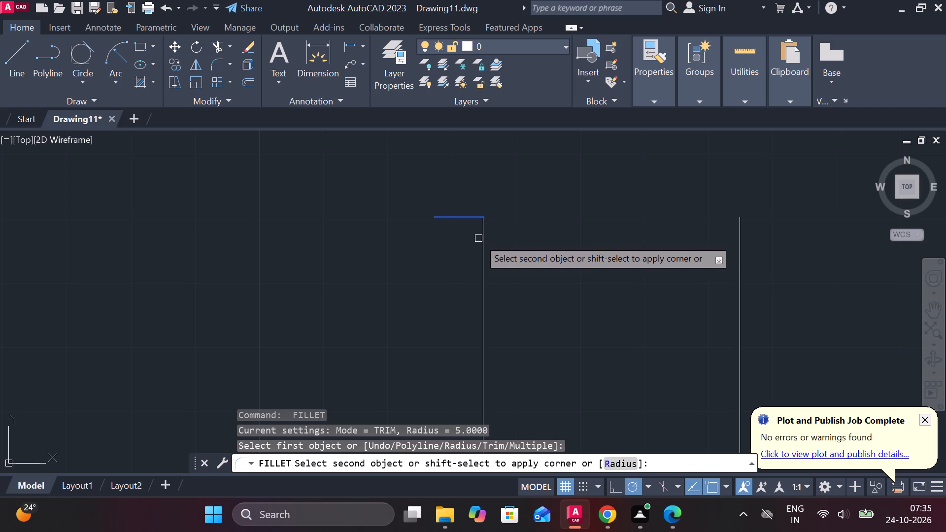
pyautogui.click(481, 244)
pyautogui.scroll(-1, 540, 244)
pyautogui.press('Escape')
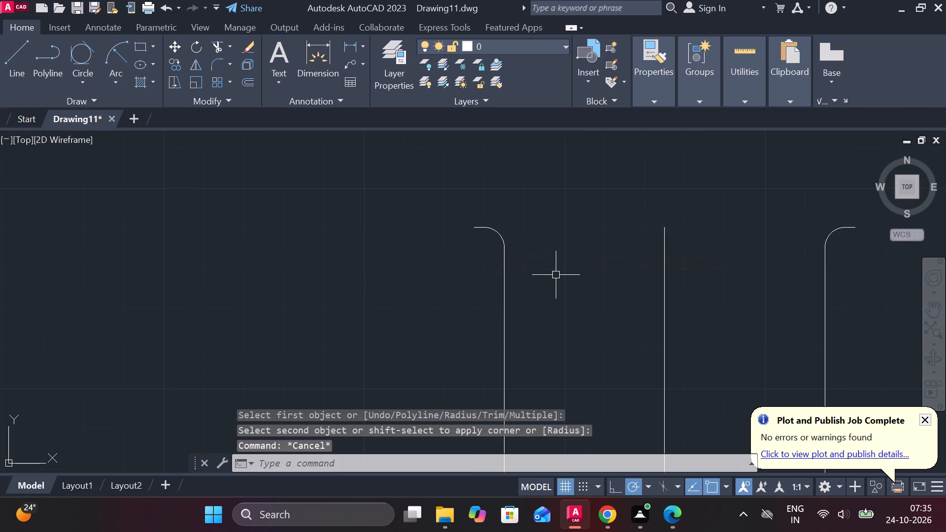
# Extend the upper-left overhang across the central line to the right overhang, closing the column's top edge.
pyautogui.write('ex')
pyautogui.press('space')
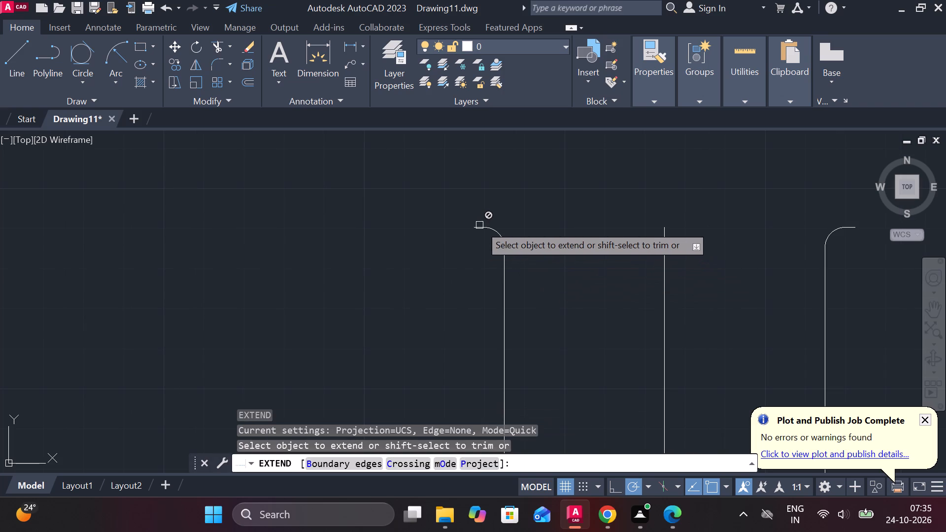
pyautogui.click(481, 224)
pyautogui.click(600, 228)
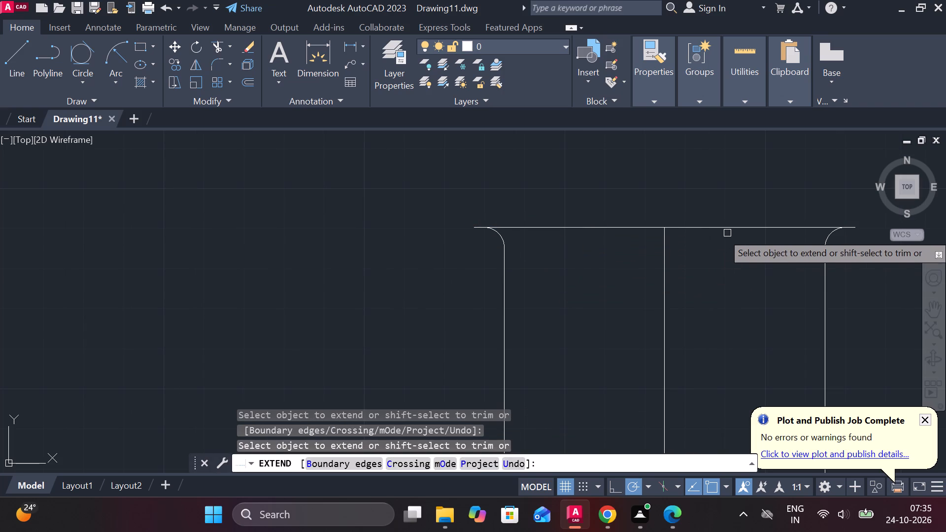
# Examine the column's closed top edge and the fillets at its upper corners.
pyautogui.scroll(-3, 741, 240)
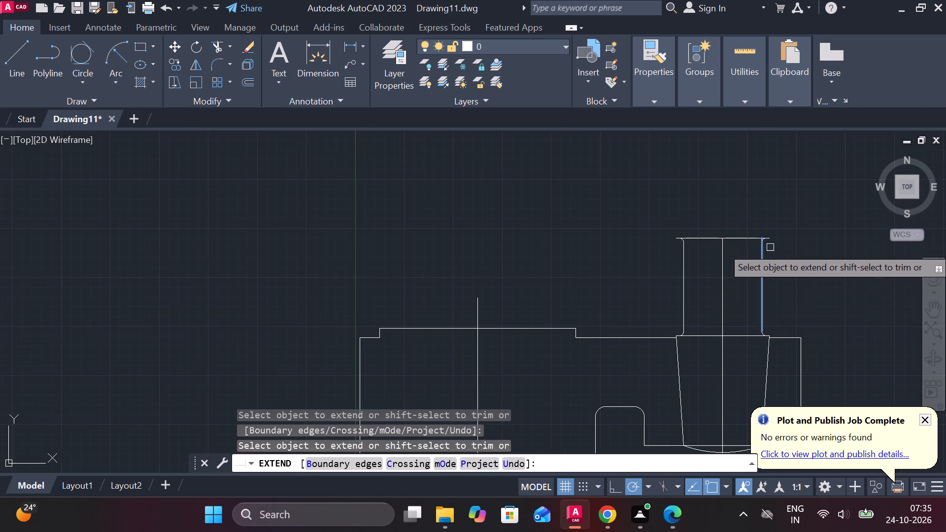
pyautogui.scroll(2, 777, 218)
pyautogui.scroll(2, 752, 249)
pyautogui.scroll(2, 726, 325)
pyautogui.scroll(2, 772, 287)
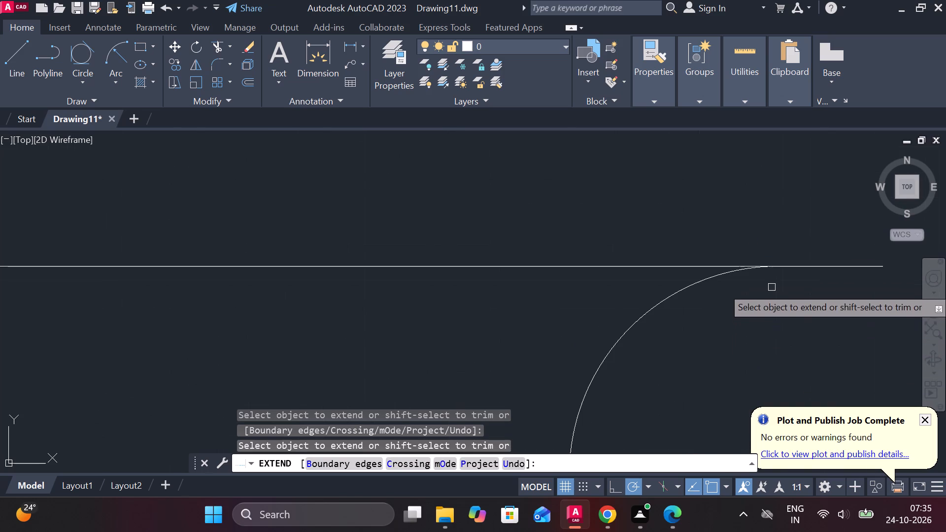
pyautogui.scroll(-5, 796, 288)
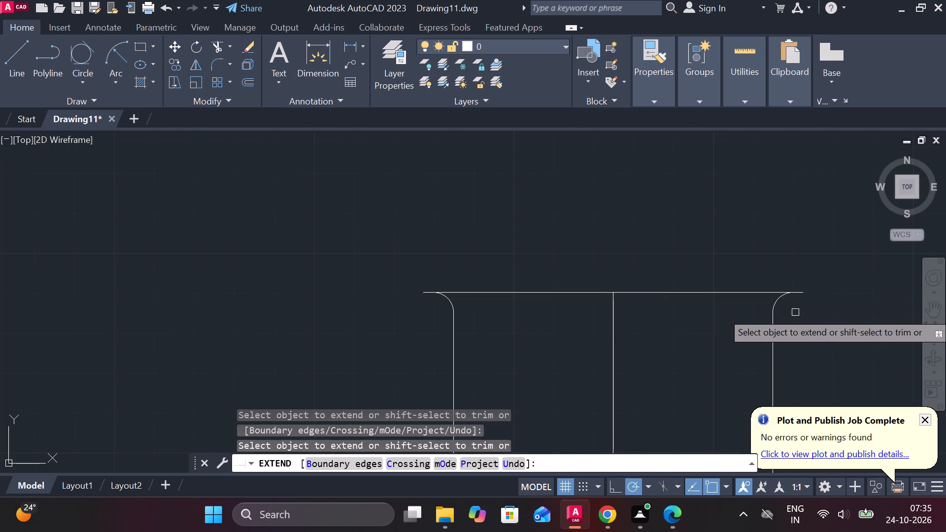
pyautogui.moveTo(795, 314); pyautogui.dragTo(686, 226, button='middle')
pyautogui.scroll(-2, 679, 206)
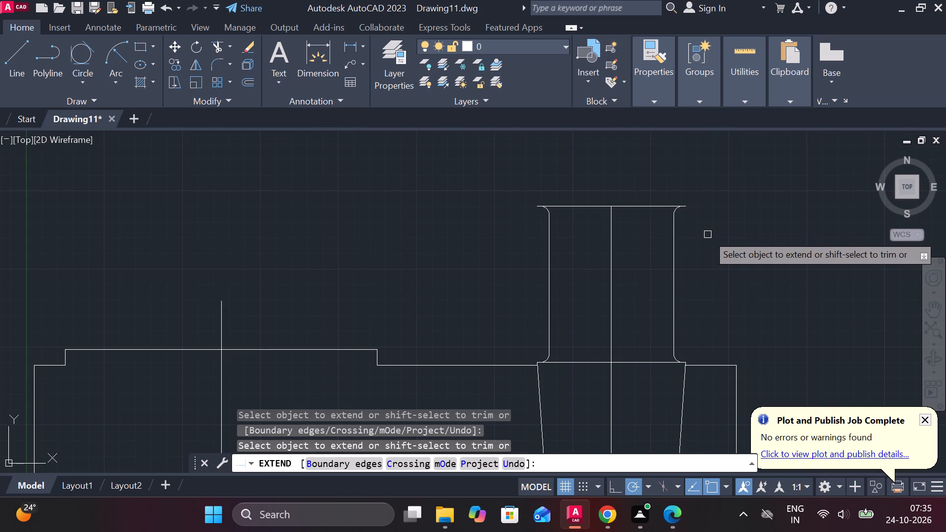
pyautogui.press('Escape')
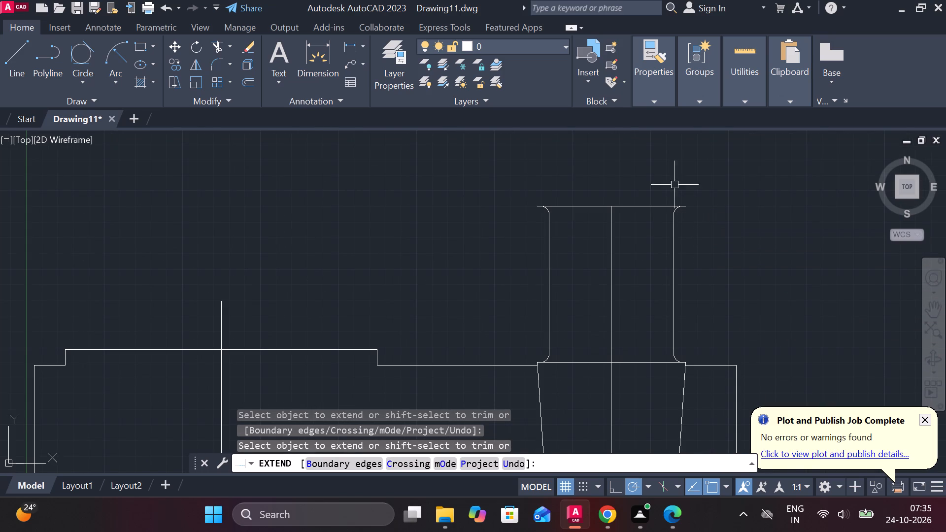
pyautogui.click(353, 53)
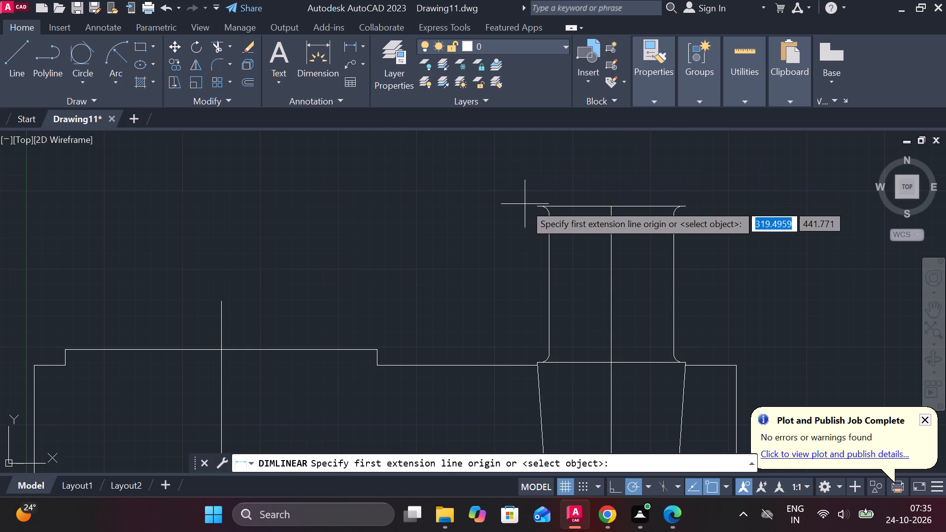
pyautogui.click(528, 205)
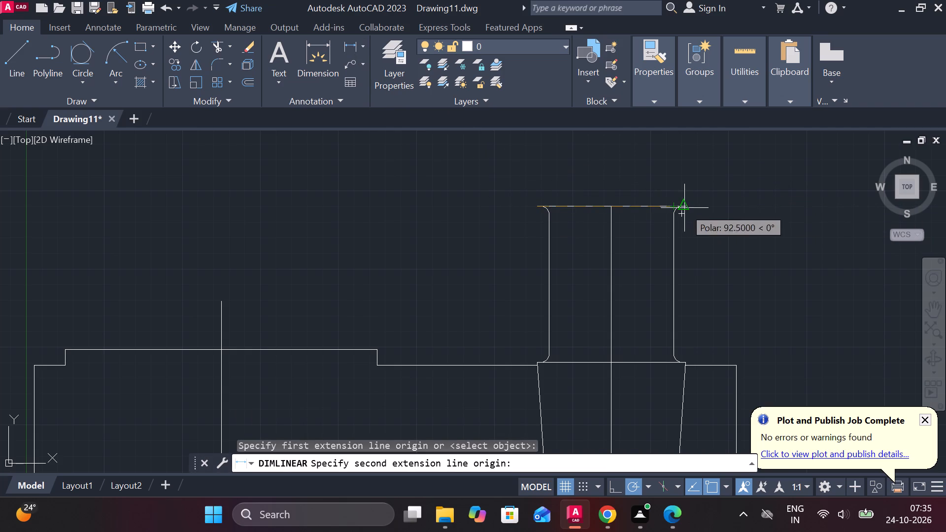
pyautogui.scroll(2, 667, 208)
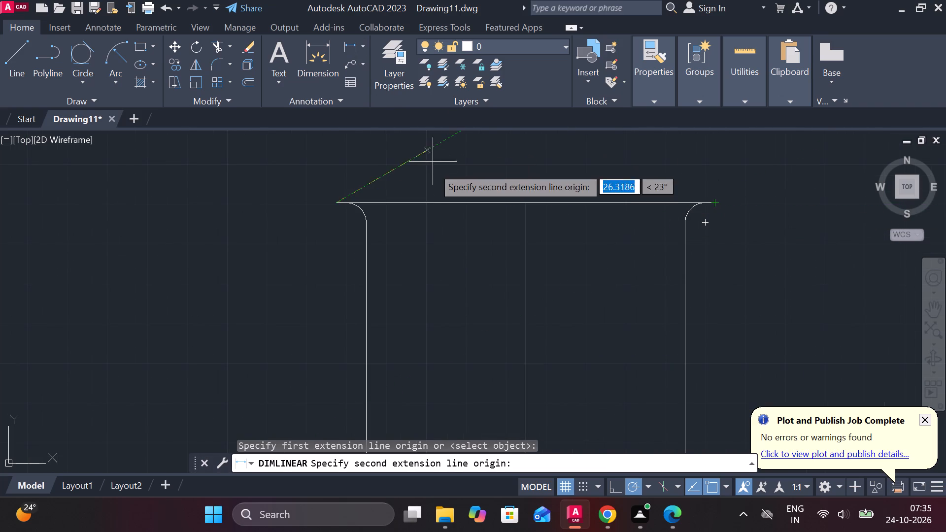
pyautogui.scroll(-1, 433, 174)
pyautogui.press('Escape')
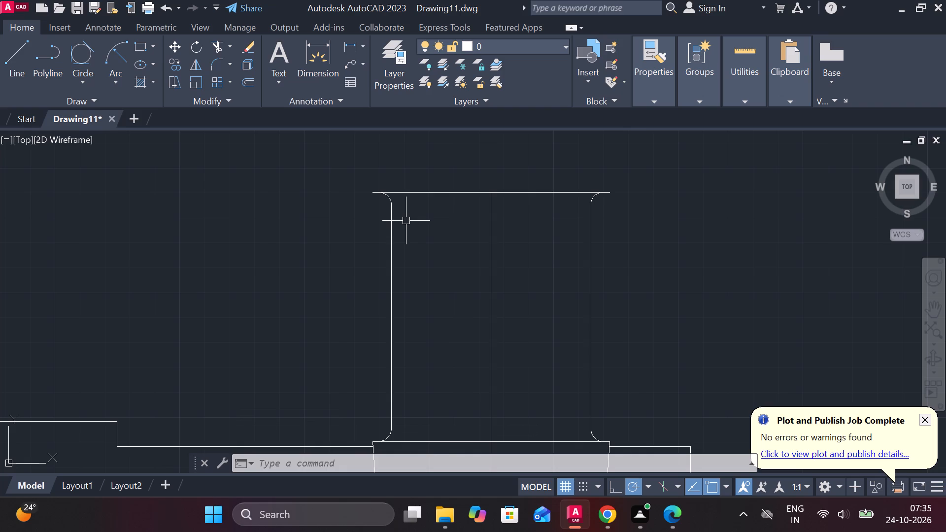
# Draw a horizontal line leftward from the midpoint of the column's left vertical line.
pyautogui.press('l')
pyautogui.press('Return')
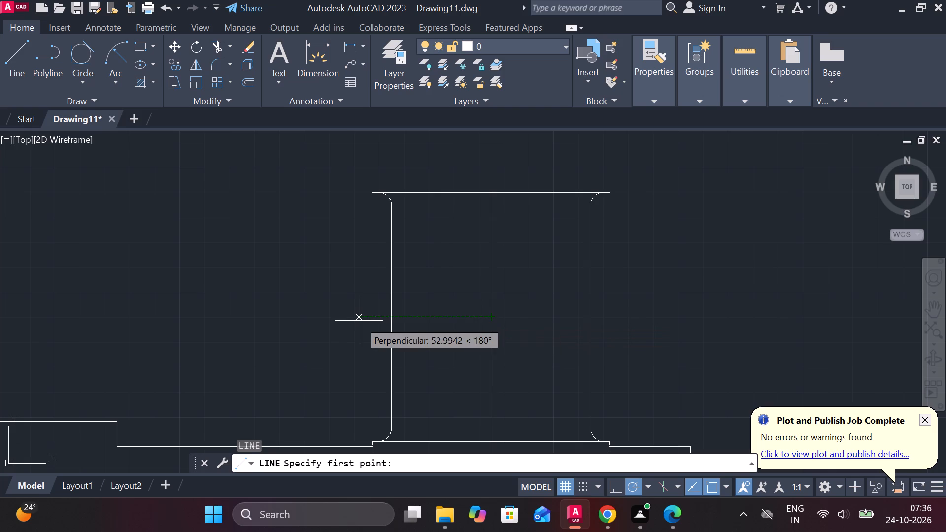
pyautogui.click(391, 321)
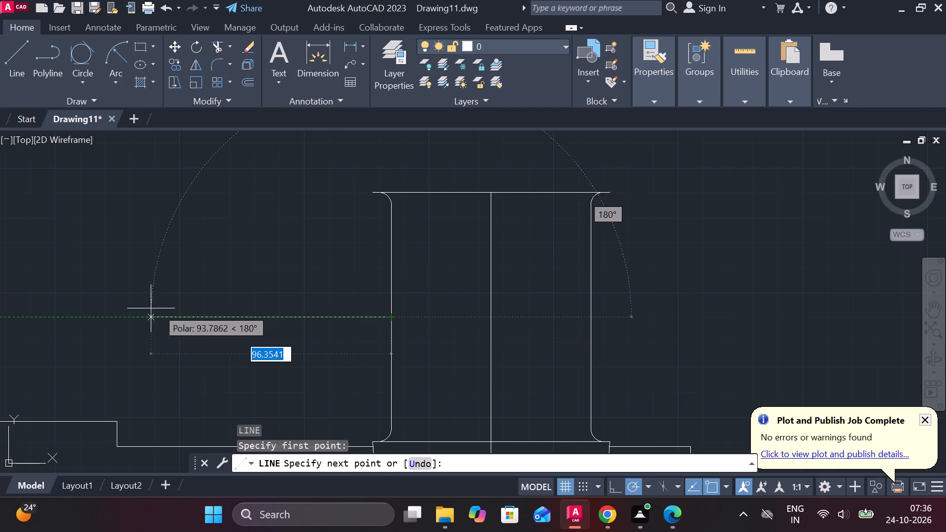
pyautogui.click(123, 308)
pyautogui.press('Escape')
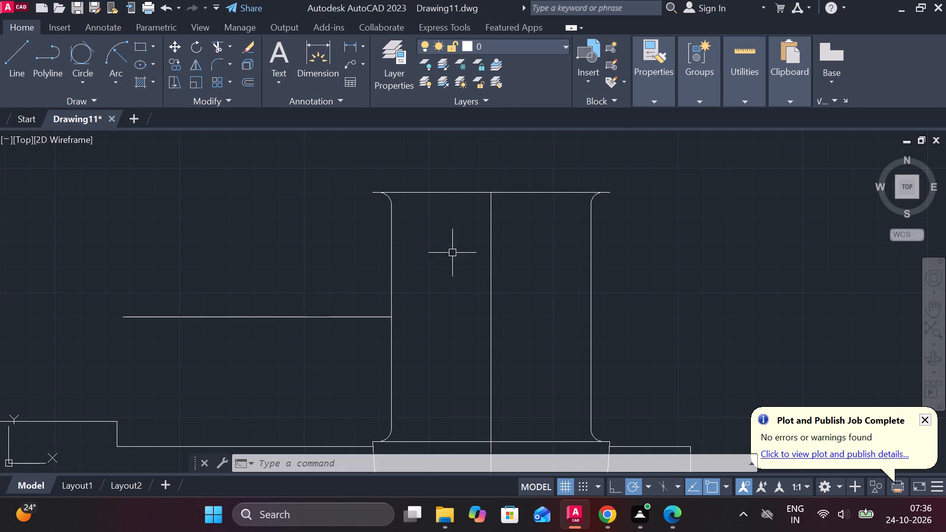
# Lengthen the column's central line upward by about 105 beyond the top edge.
pyautogui.click(491, 225)
pyautogui.moveTo(514, 260); pyautogui.dragTo(495, 354, button='middle')
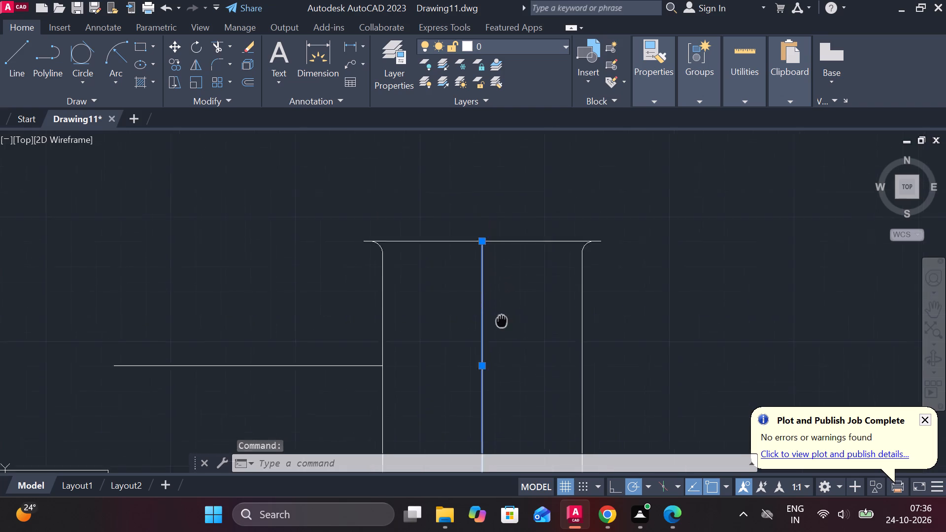
pyautogui.moveTo(495, 354); pyautogui.dragTo(495, 368, button='middle')
pyautogui.click(513, 337)
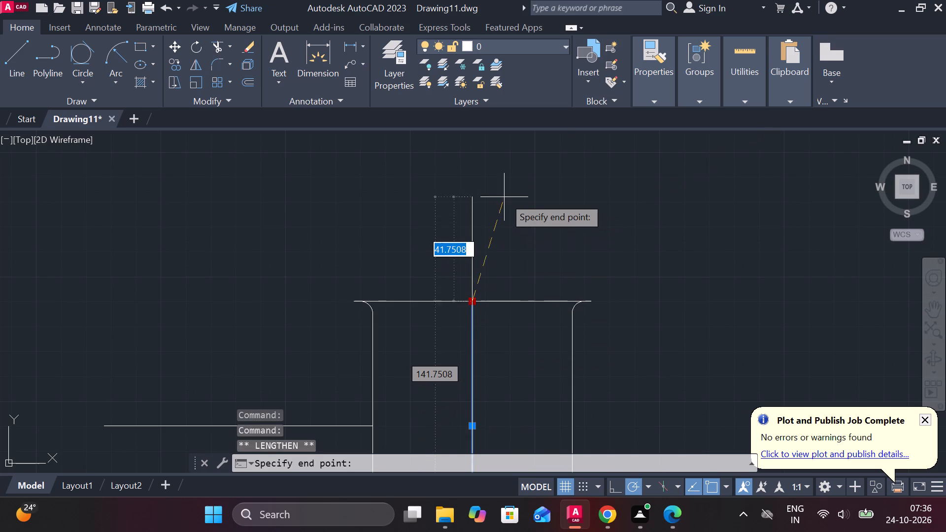
pyautogui.moveTo(492, 199); pyautogui.dragTo(478, 321, button='middle')
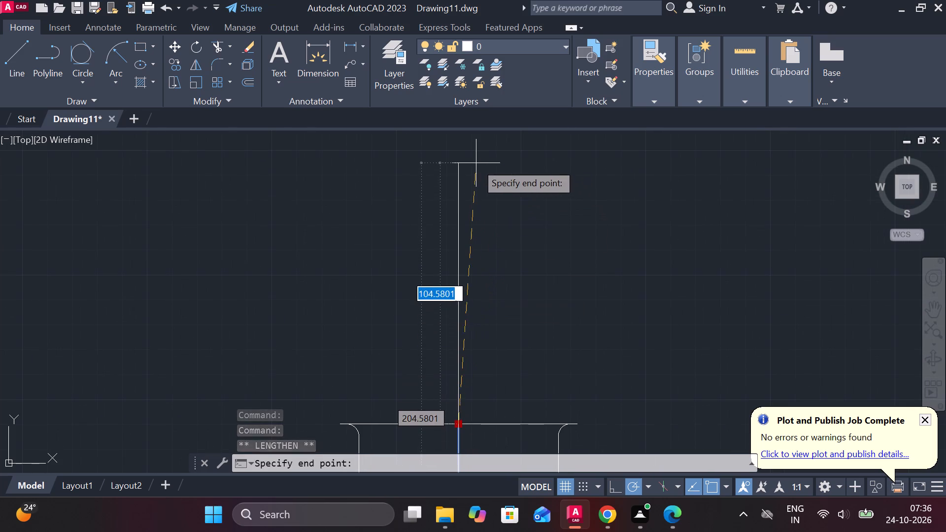
pyautogui.click(476, 163)
pyautogui.scroll(-1, 556, 235)
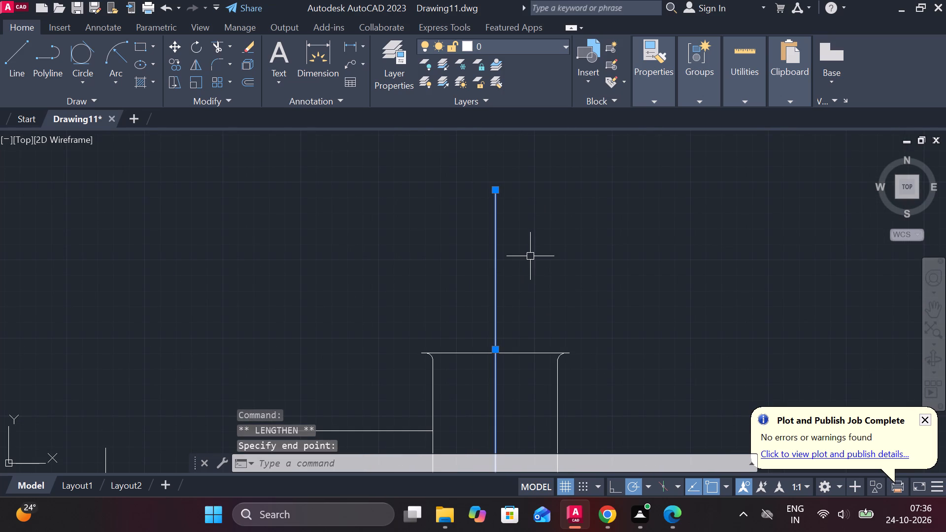
pyautogui.press('Escape')
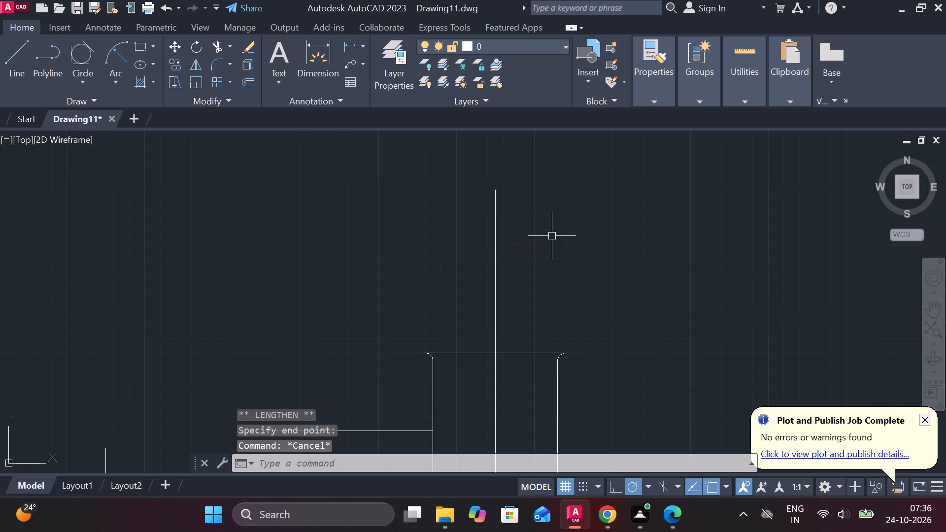
# Draw a 150-long horizontal line leftward from near the upper end of the column's central line.
pyautogui.press('l')
pyautogui.press('Return')
pyautogui.click(496, 219)
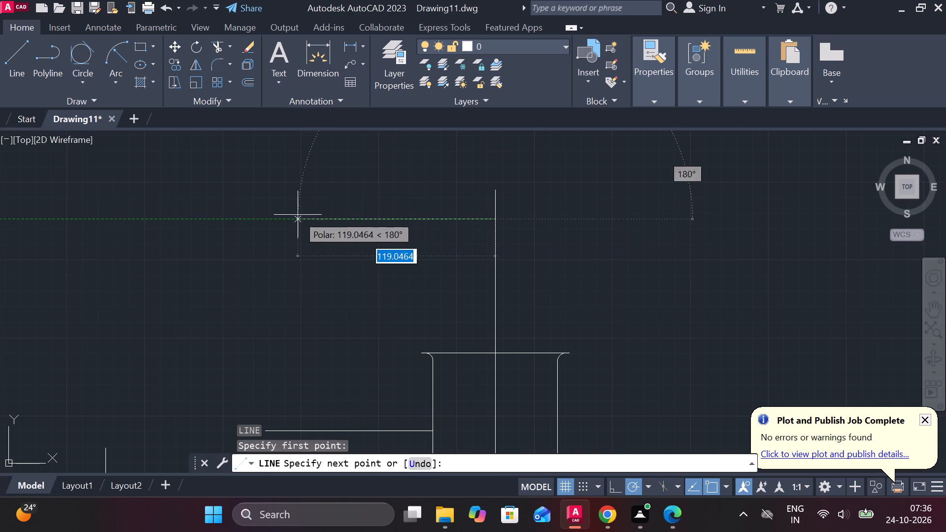
pyautogui.write('150')
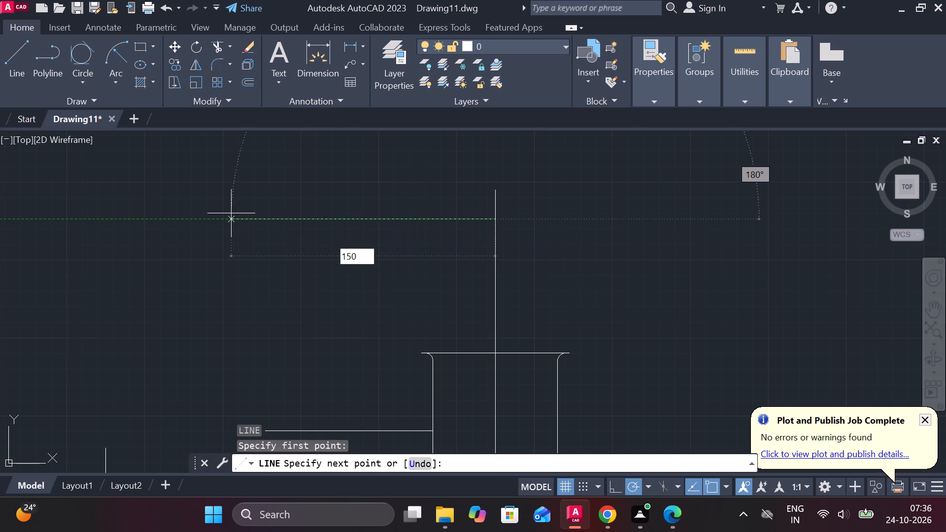
pyautogui.press('Return')
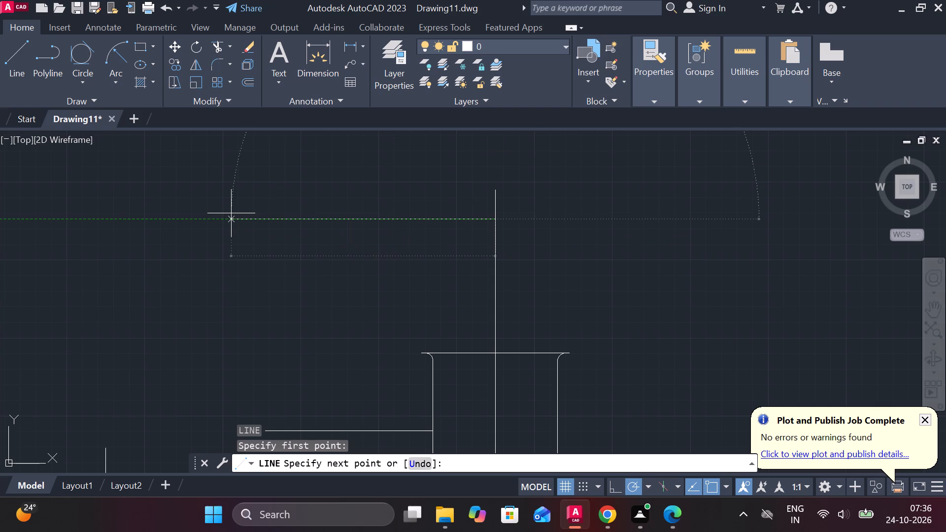
# Draw a vertical line about 113 long downward from the outer end of the 150-long horizontal line.
pyautogui.moveTo(224, 299); pyautogui.dragTo(280, 204, button='middle')
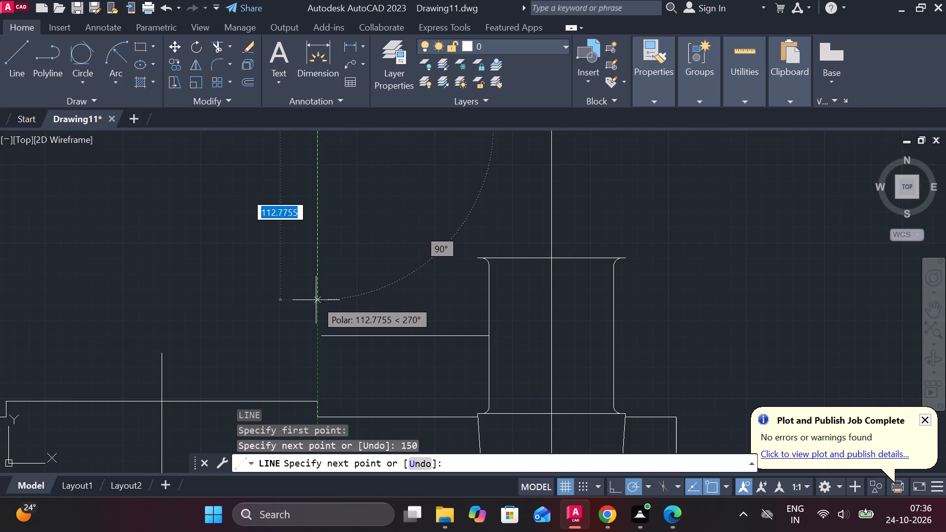
pyautogui.click(316, 300)
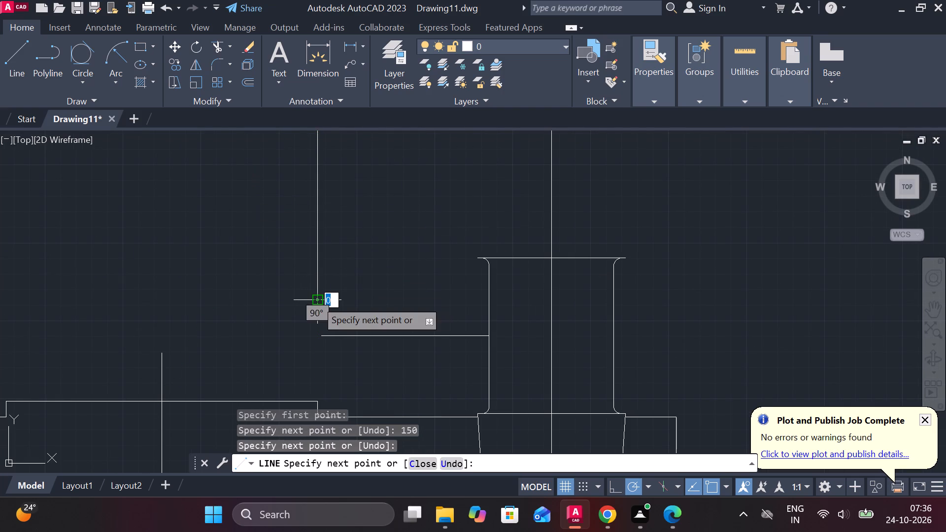
pyautogui.press('Escape')
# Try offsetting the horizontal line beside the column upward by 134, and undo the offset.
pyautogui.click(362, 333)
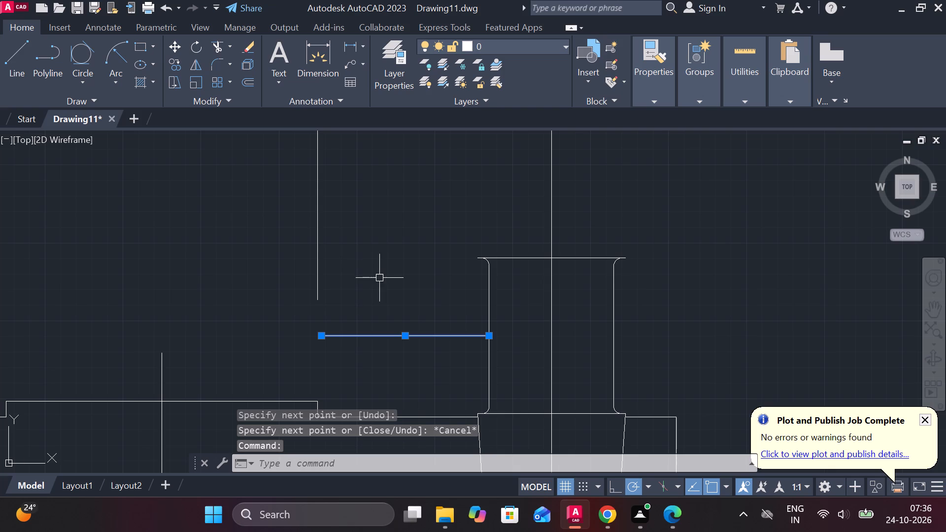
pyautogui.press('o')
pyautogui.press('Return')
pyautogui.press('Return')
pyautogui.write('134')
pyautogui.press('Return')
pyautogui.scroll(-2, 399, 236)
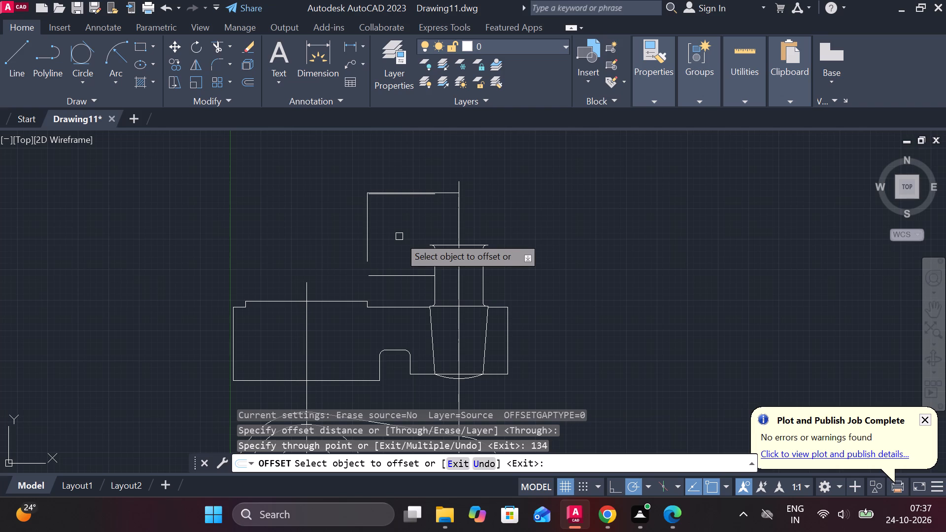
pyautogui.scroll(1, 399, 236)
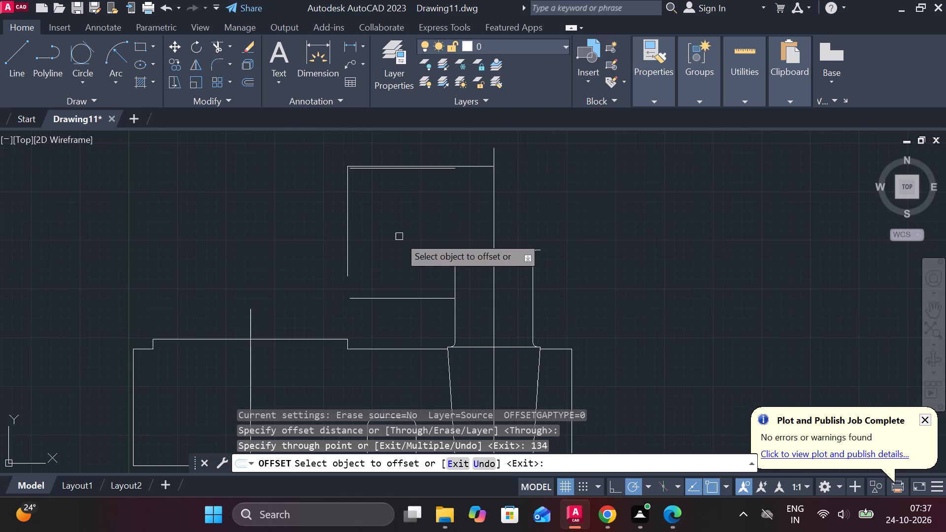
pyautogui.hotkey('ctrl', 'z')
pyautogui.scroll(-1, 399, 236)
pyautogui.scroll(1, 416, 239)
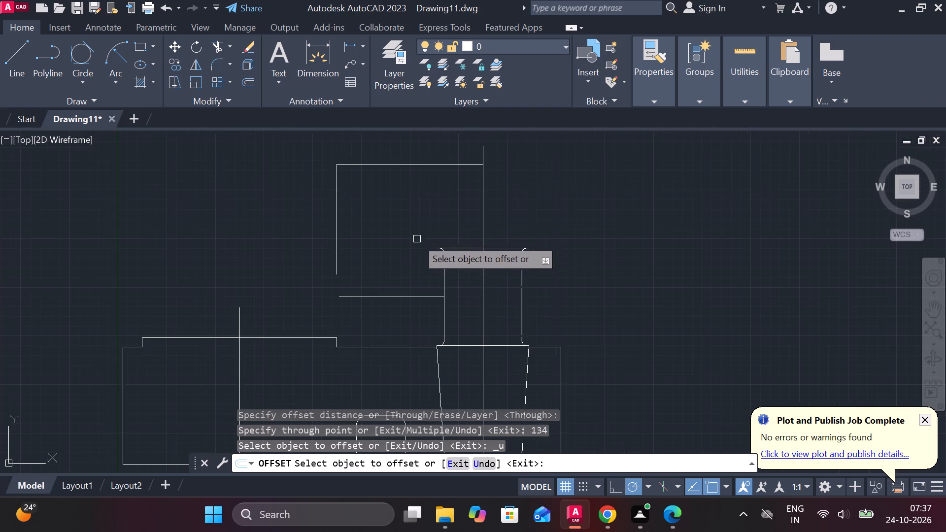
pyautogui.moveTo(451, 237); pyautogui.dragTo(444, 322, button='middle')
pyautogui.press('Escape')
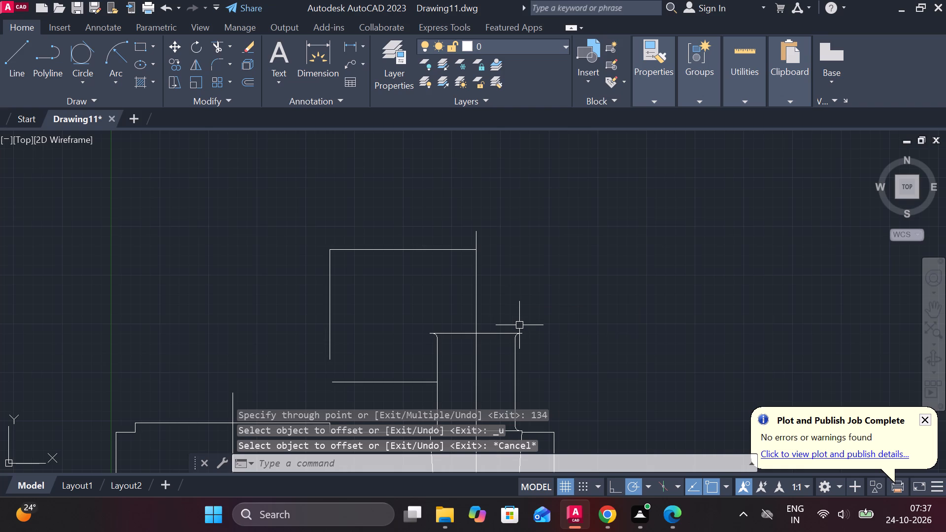
# Draw a line 45 up from the right end of the column's top edge and continue it horizontally leftward past the central line.
pyautogui.scroll(2, 528, 329)
pyautogui.press('Escape')
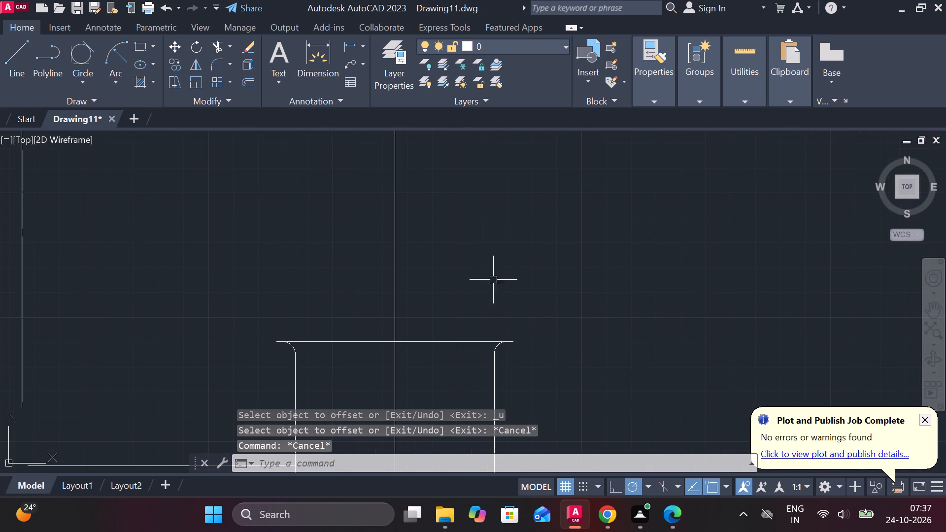
pyautogui.press('l')
pyautogui.press('Return')
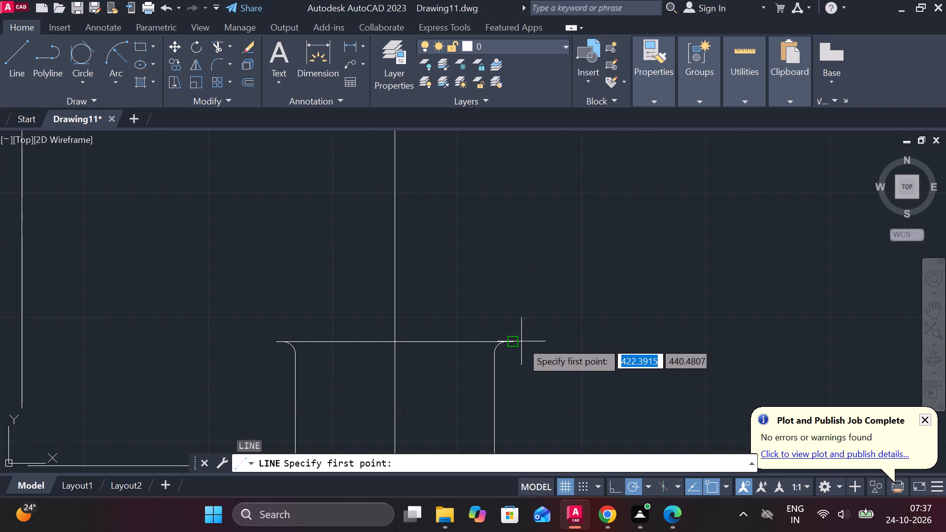
pyautogui.click(519, 341)
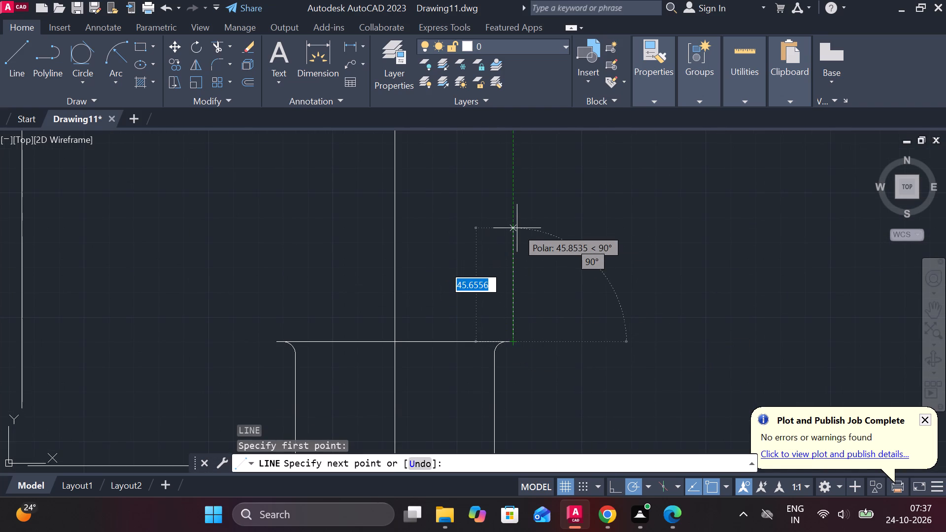
pyautogui.write('45')
pyautogui.press('space')
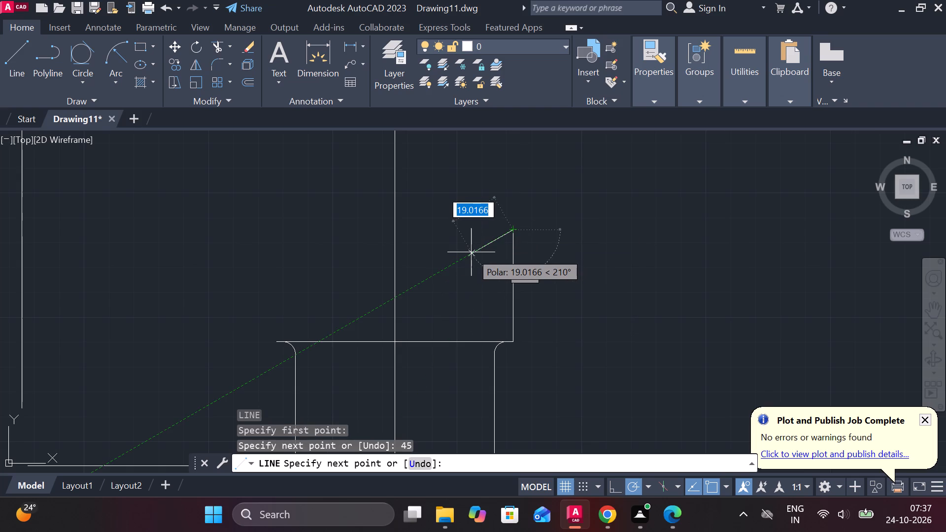
pyautogui.scroll(-2, 471, 252)
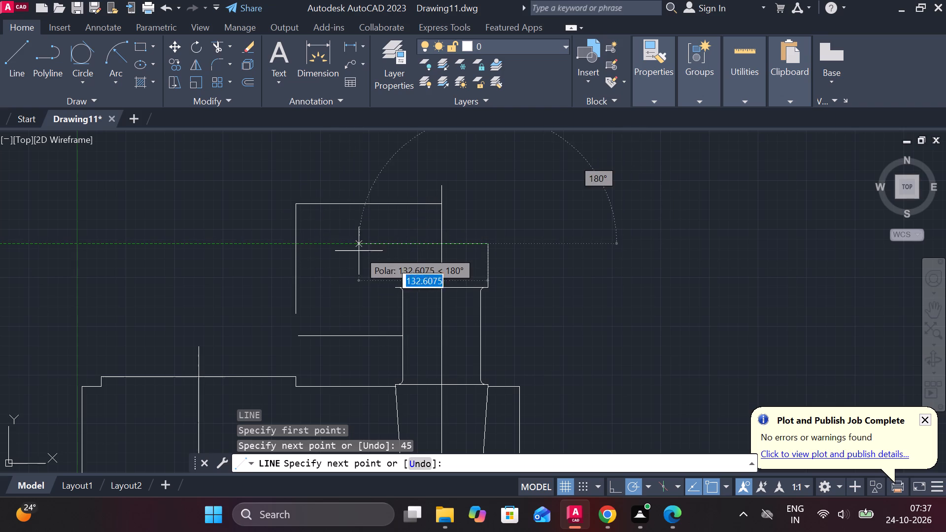
pyautogui.click(338, 245)
pyautogui.press('Escape')
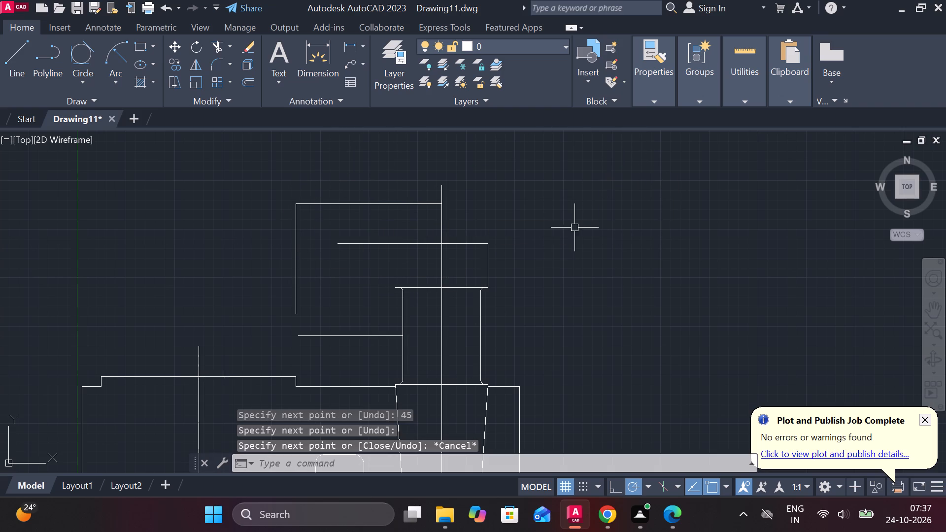
# Lengthen the column's central line further upward, well above the 150-long horizontal line.
pyautogui.click(441, 190)
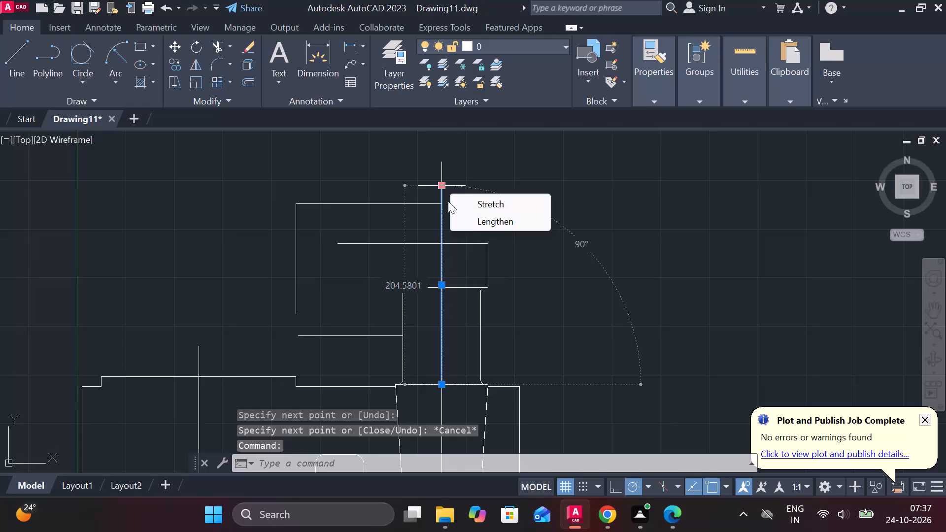
pyautogui.click(476, 227)
pyautogui.moveTo(474, 261); pyautogui.dragTo(471, 360, button='middle')
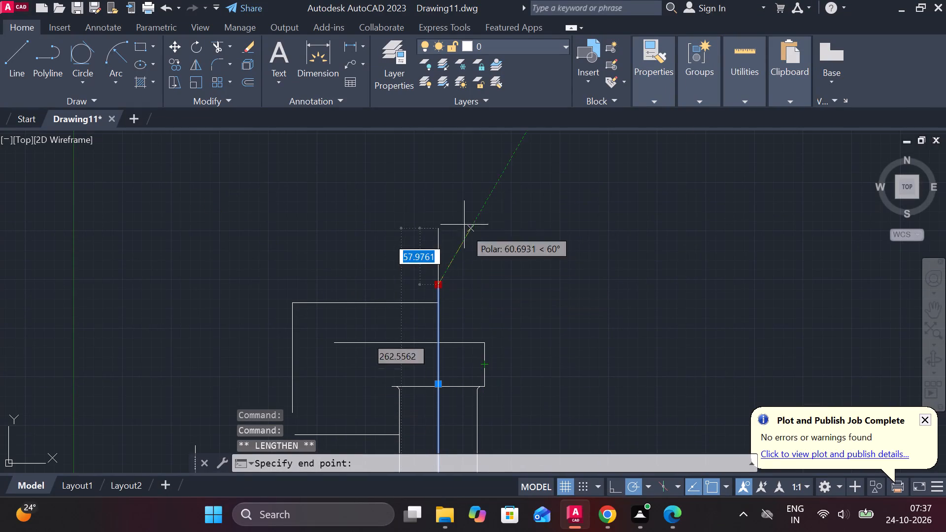
pyautogui.click(460, 180)
pyautogui.scroll(-2, 507, 274)
pyautogui.press('Escape')
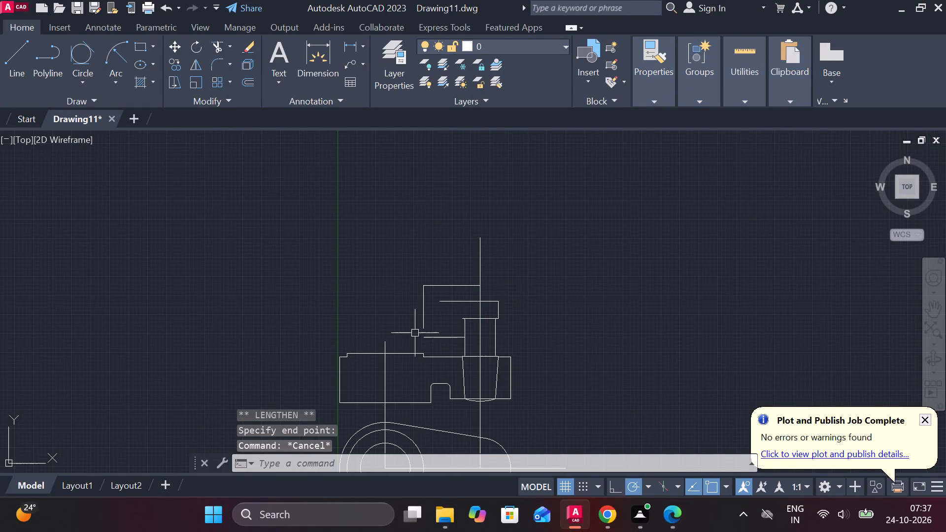
# Offset the horizontal line that meets the column's left side upward by 134.
pyautogui.scroll(2, 433, 338)
pyautogui.click(437, 338)
pyautogui.press('o')
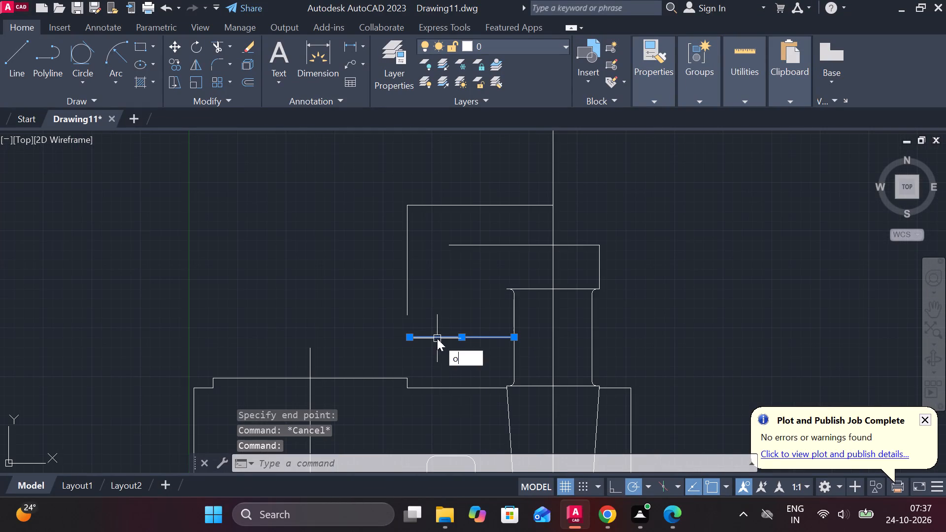
pyautogui.press('Return')
pyautogui.press('Return')
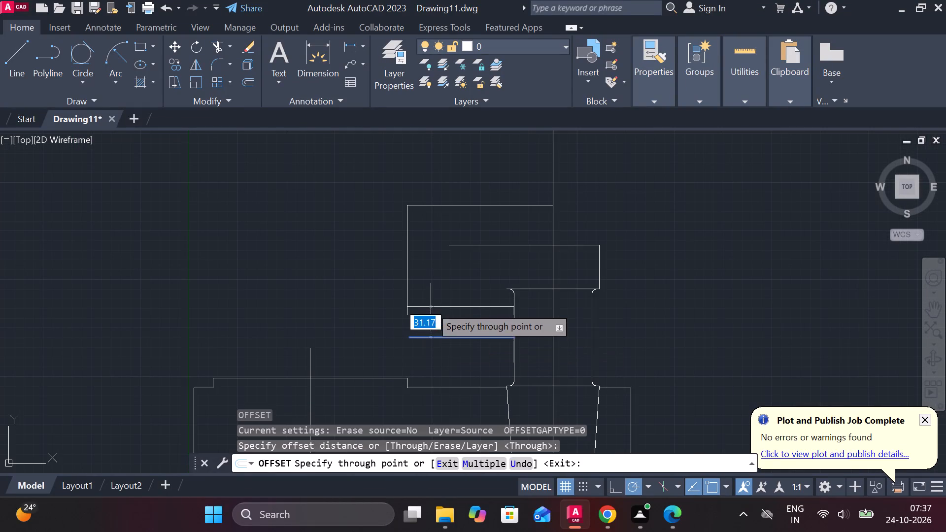
pyautogui.write('134')
pyautogui.press('Return')
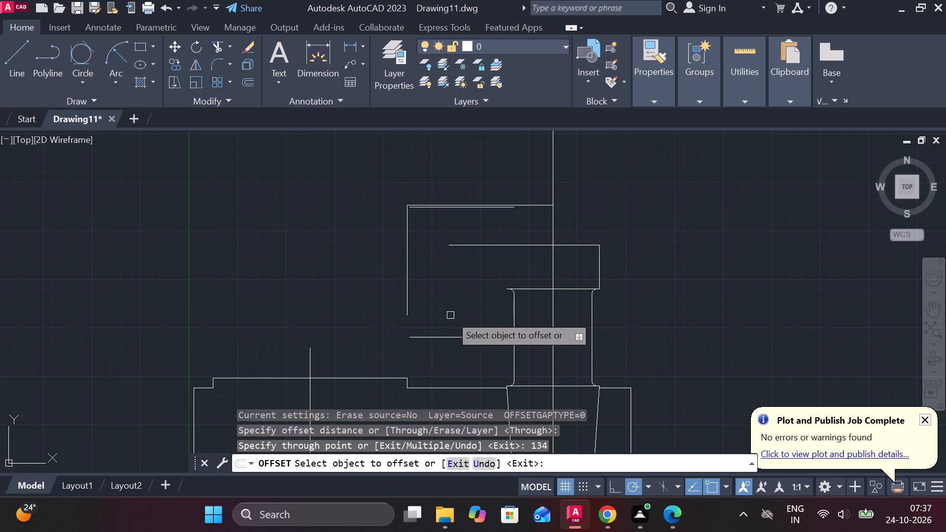
pyautogui.scroll(2, 436, 197)
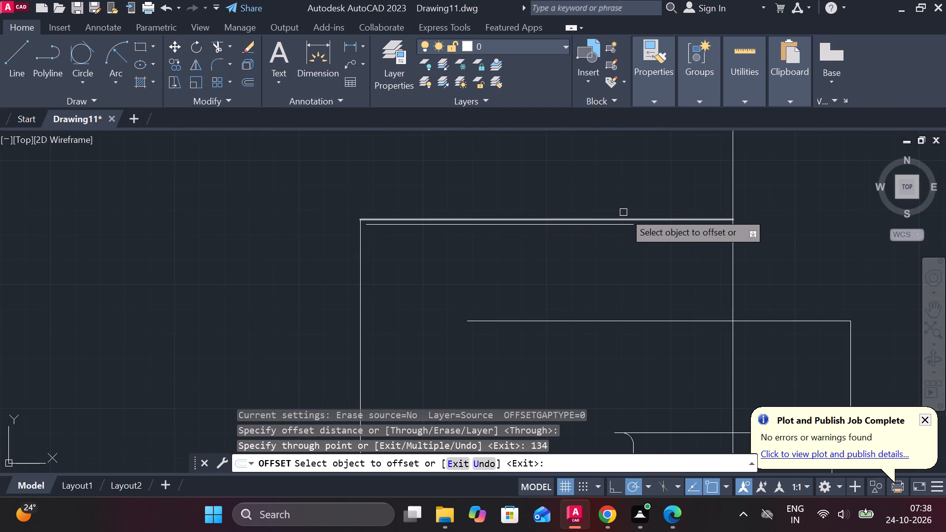
pyautogui.click(658, 220)
pyautogui.press('Escape')
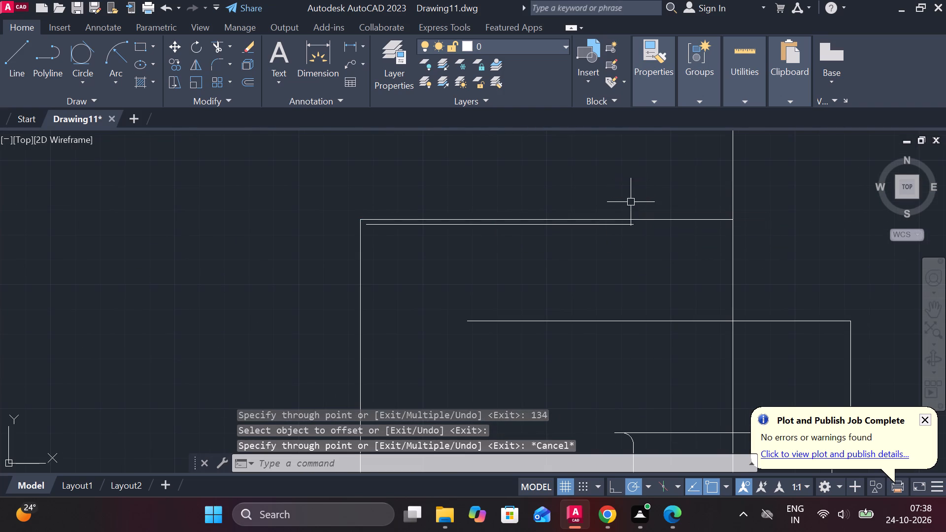
# Erase the 150-long horizontal line just above the new offset line.
pyautogui.click(655, 221)
pyautogui.write('e')
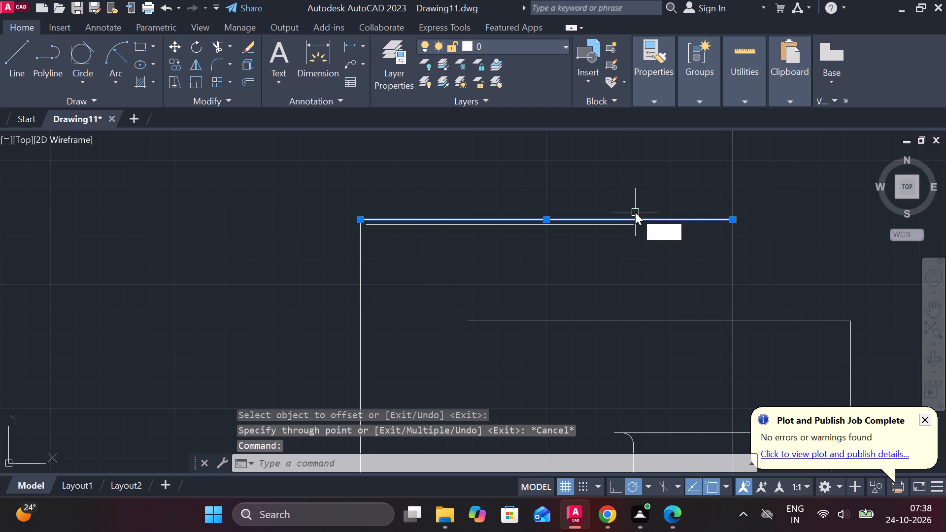
pyautogui.press('space')
# Stretch the upper end of the left vertical line upward, well beyond the offset line.
pyautogui.scroll(-1, 636, 215)
pyautogui.click(465, 244)
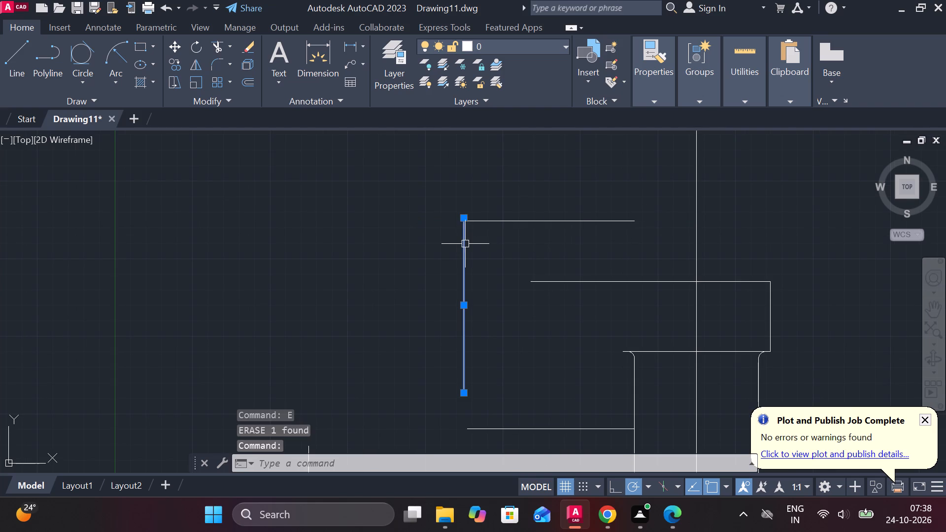
pyautogui.click(463, 218)
pyautogui.moveTo(463, 188); pyautogui.dragTo(460, 249, button='middle')
pyautogui.click(453, 166)
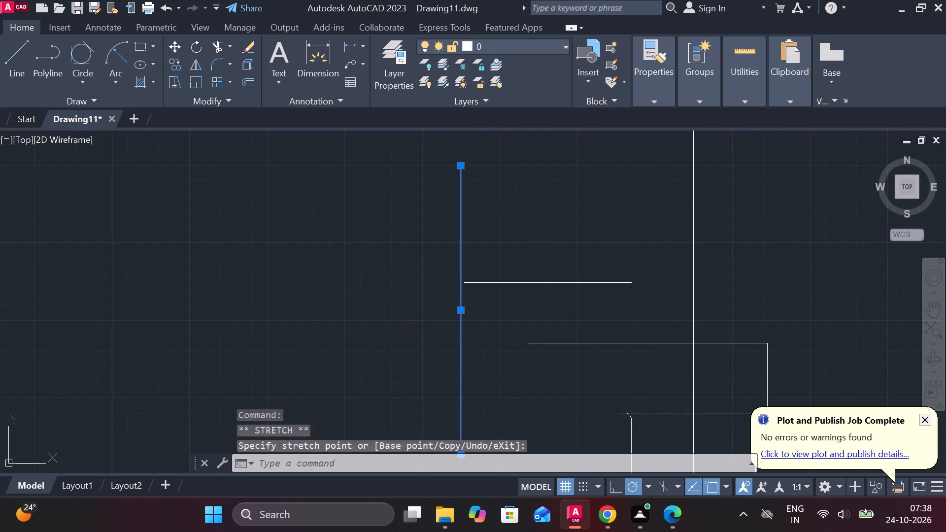
pyautogui.press('Escape')
# Check the horizontal distance between the left vertical line and the column's central line.
pyautogui.click(341, 47)
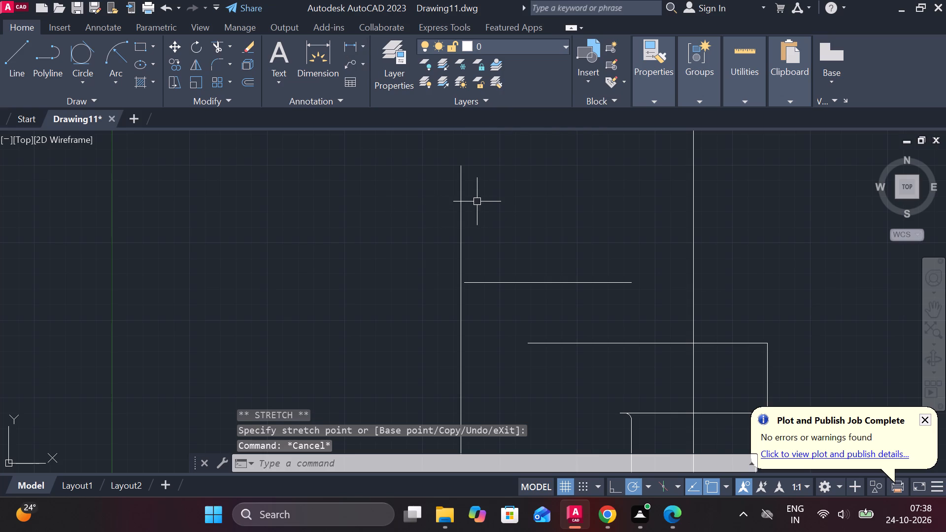
pyautogui.click(353, 40)
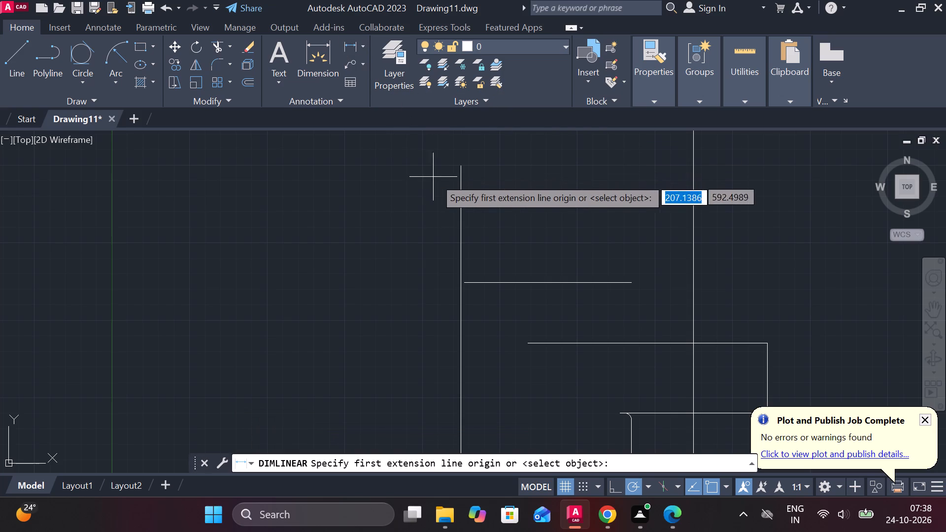
pyautogui.click(455, 190)
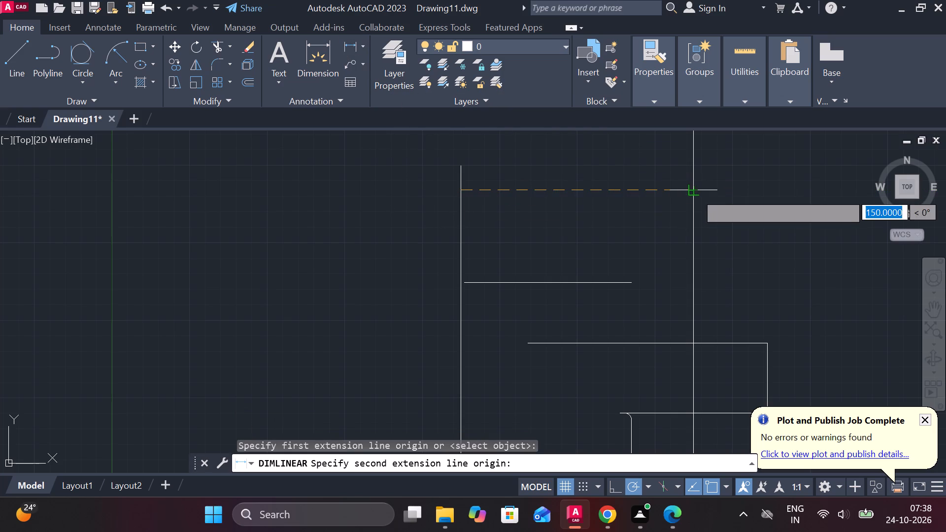
pyautogui.press('Escape')
# Lengthen the offset horizontal line leftward so it crosses the left vertical line.
pyautogui.click(511, 285)
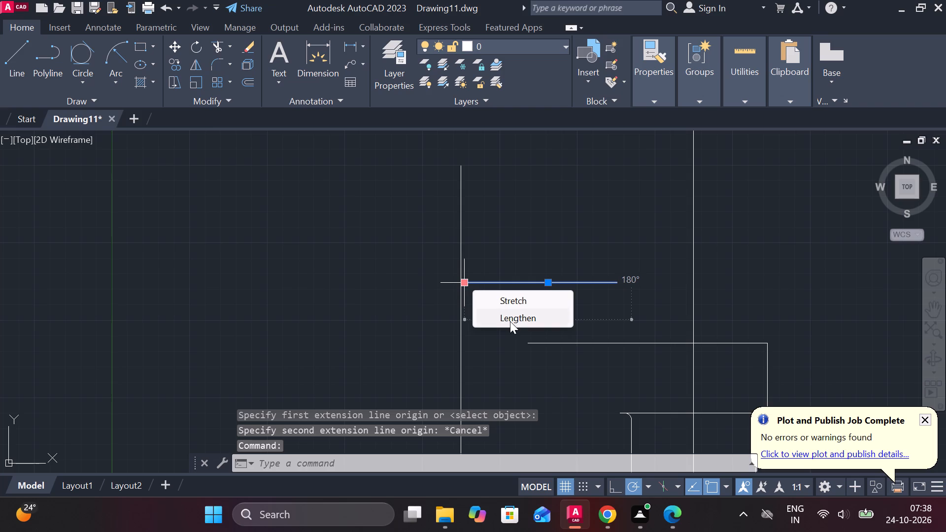
pyautogui.click(510, 322)
pyautogui.click(357, 291)
pyautogui.press('Escape')
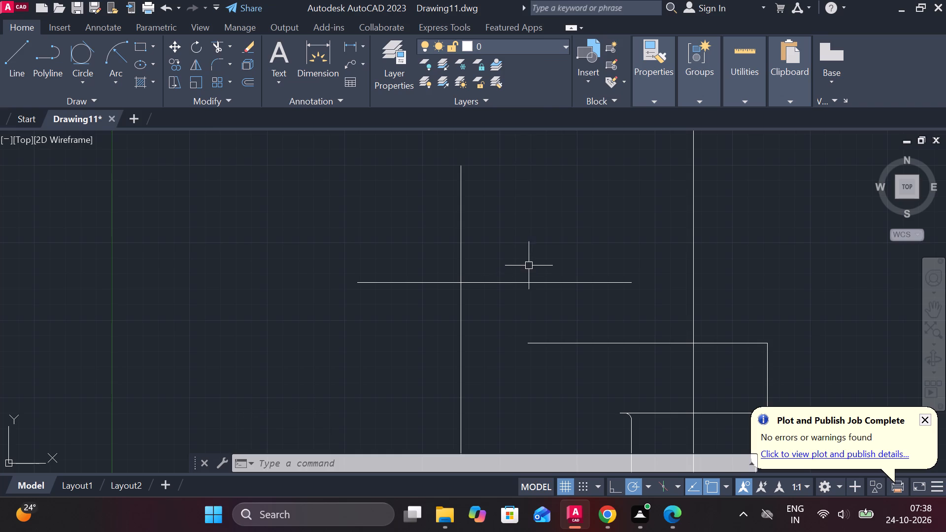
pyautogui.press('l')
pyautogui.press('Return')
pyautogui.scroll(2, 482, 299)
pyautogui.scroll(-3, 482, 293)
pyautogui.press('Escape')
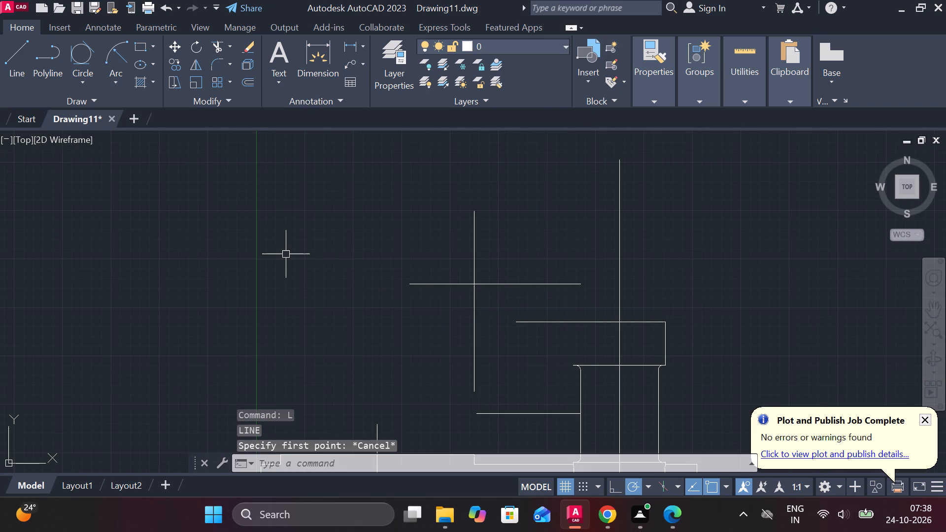
# Draw a closed 65 by 8 rectangle from lines in the empty space up and left of the projected view.
pyautogui.press('l')
pyautogui.press('Return')
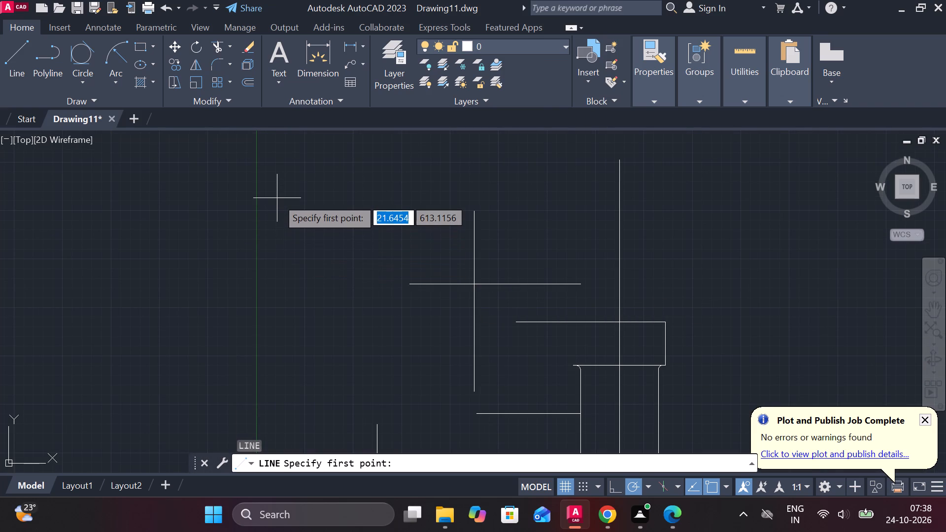
pyautogui.click(269, 190)
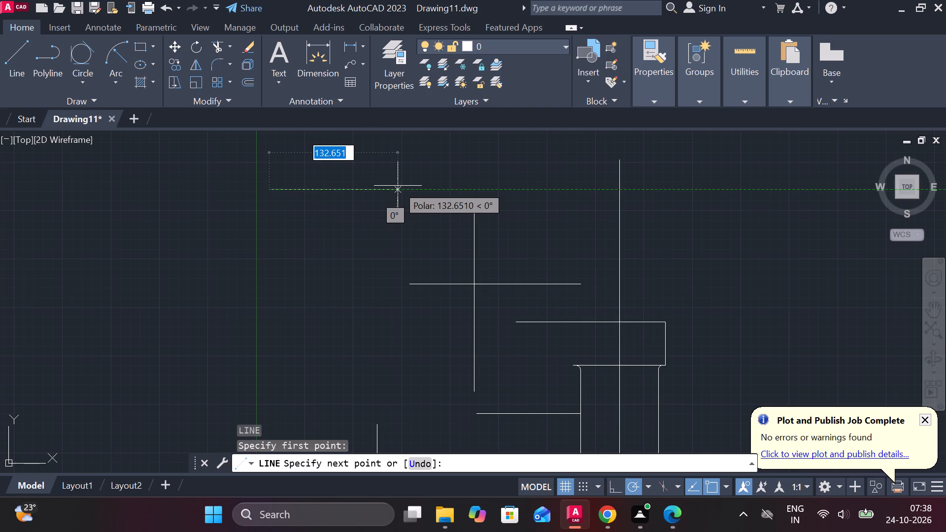
pyautogui.write('65')
pyautogui.press('space')
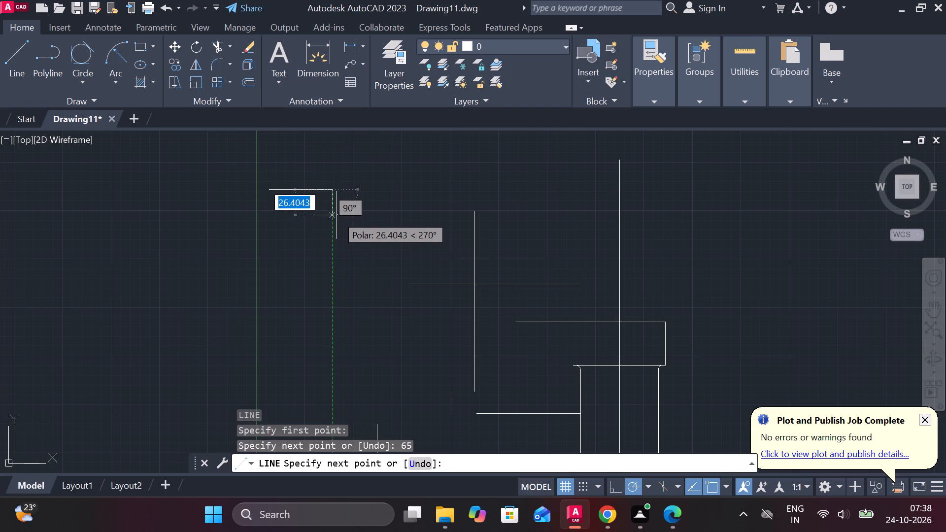
pyautogui.write('8')
pyautogui.press('space')
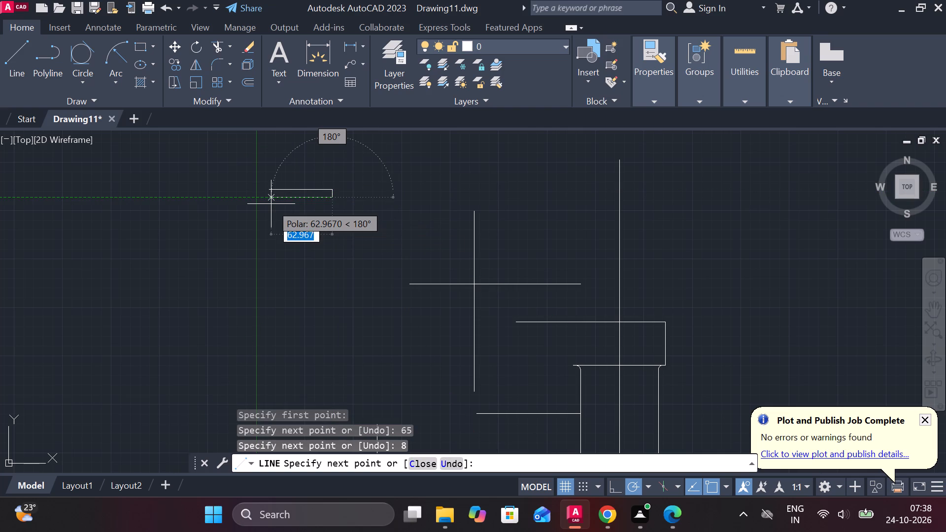
pyautogui.write('65')
pyautogui.press('space')
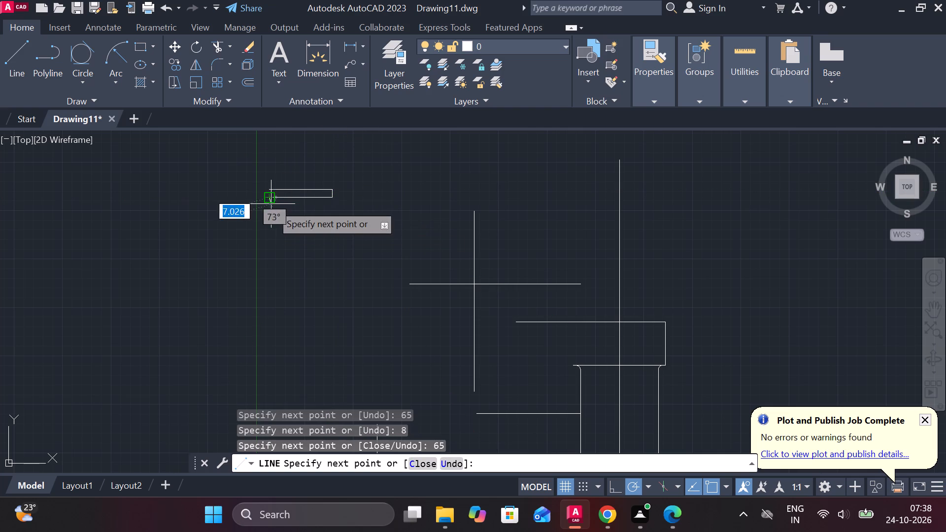
pyautogui.click(267, 185)
pyautogui.scroll(1, 305, 167)
pyautogui.moveTo(316, 194); pyautogui.dragTo(373, 194, button='middle')
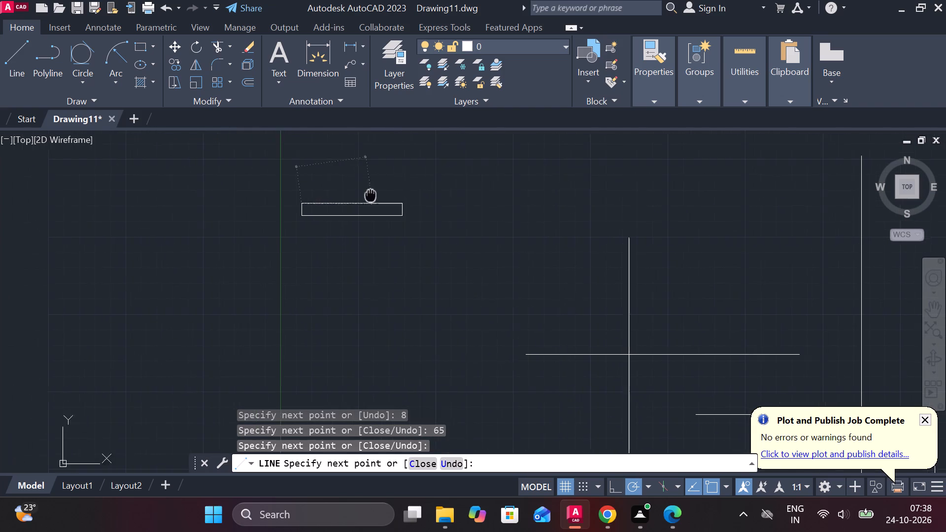
pyautogui.press('Escape')
# Draw a 62-long vertical line downward from the midpoint of the new rectangle's bottom edge.
pyautogui.scroll(-1, 332, 299)
pyautogui.scroll(2, 219, 292)
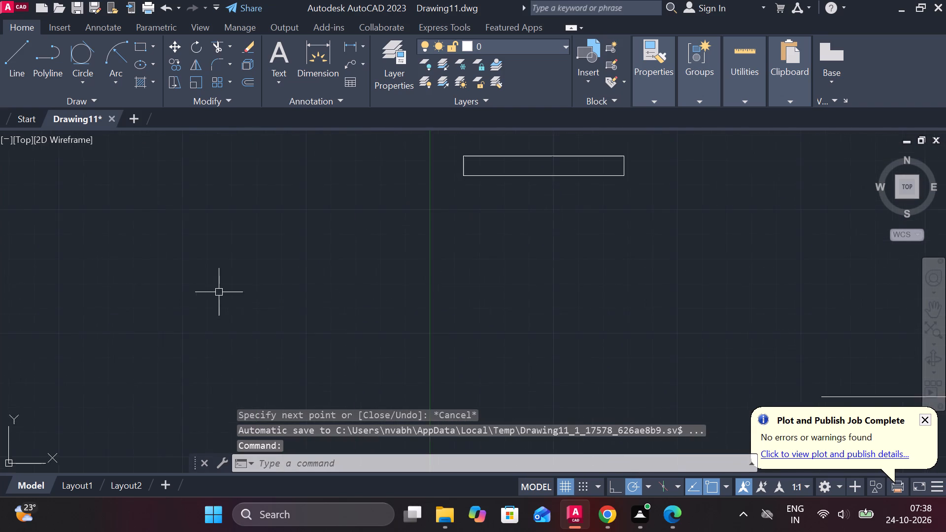
pyautogui.scroll(-1, 219, 292)
pyautogui.scroll(1, 221, 294)
pyautogui.moveTo(512, 238); pyautogui.dragTo(377, 351, button='middle')
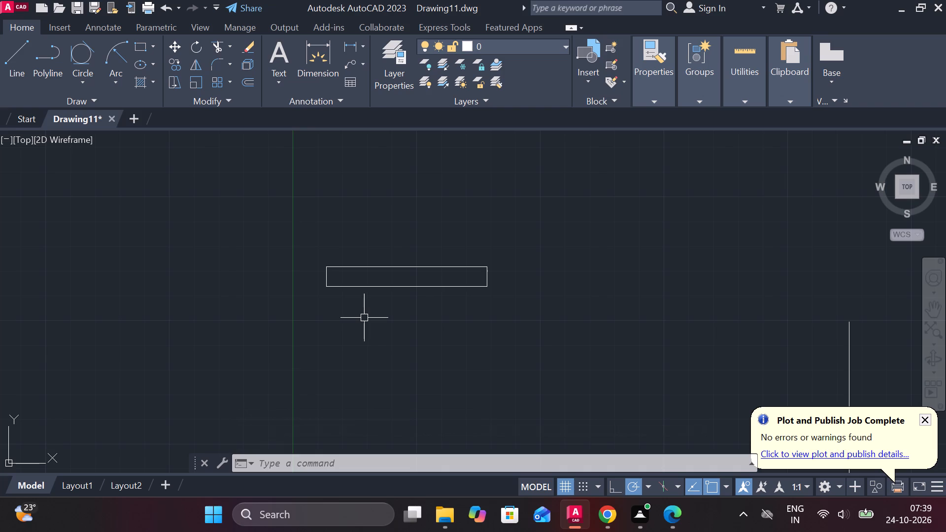
pyautogui.press('l')
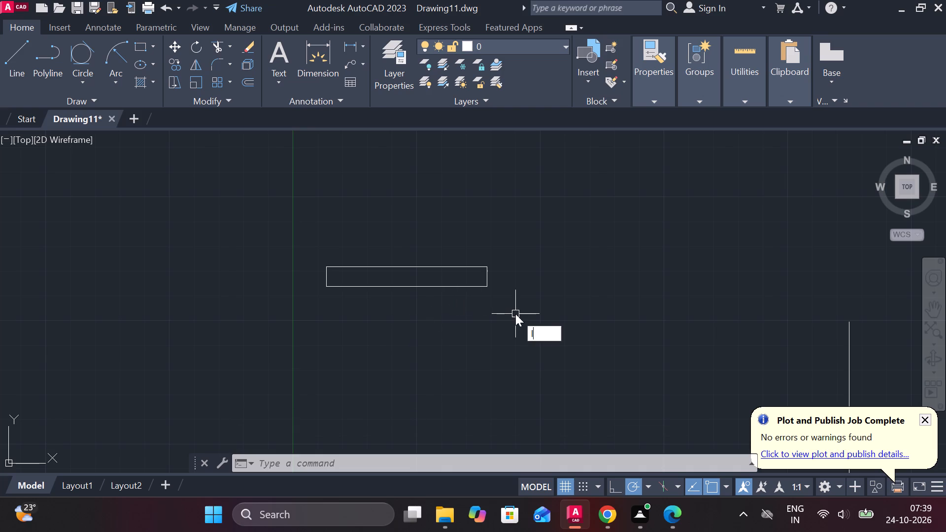
pyautogui.press('Return')
pyautogui.click(403, 286)
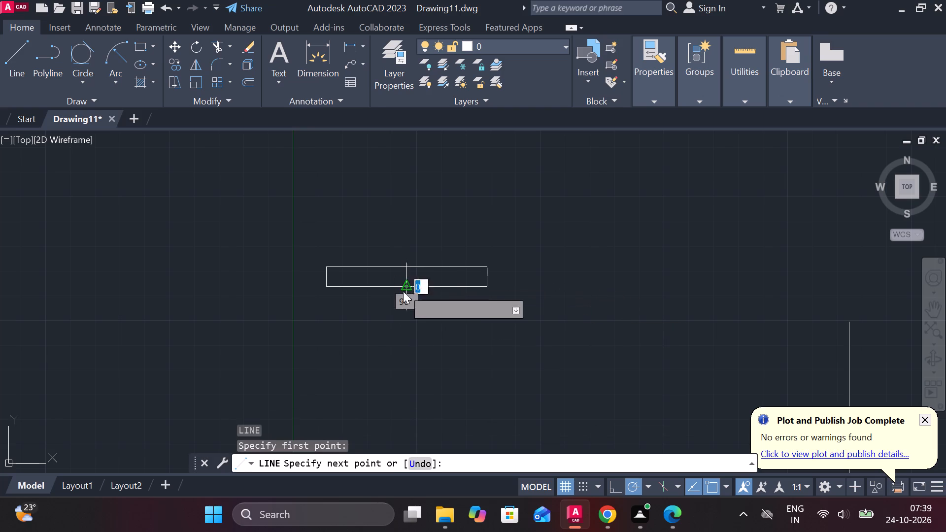
pyautogui.press('6')
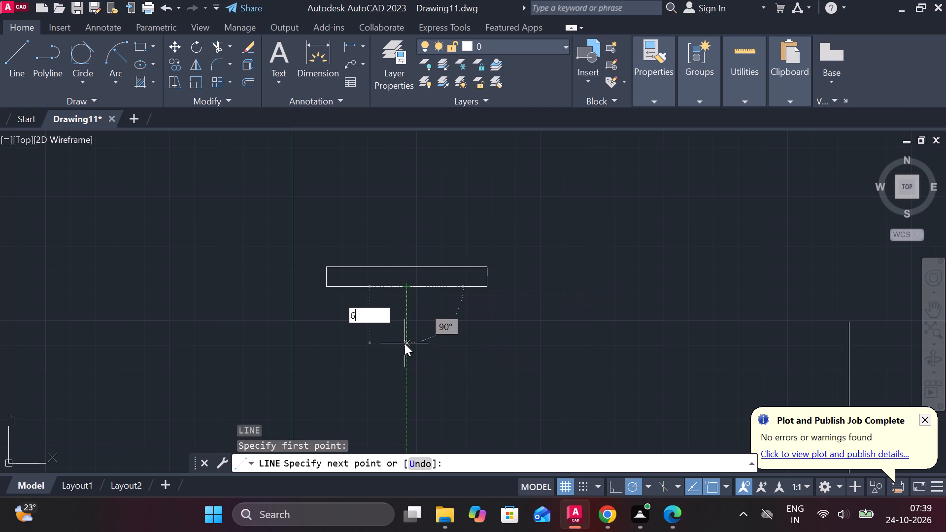
pyautogui.write('2')
pyautogui.press('space')
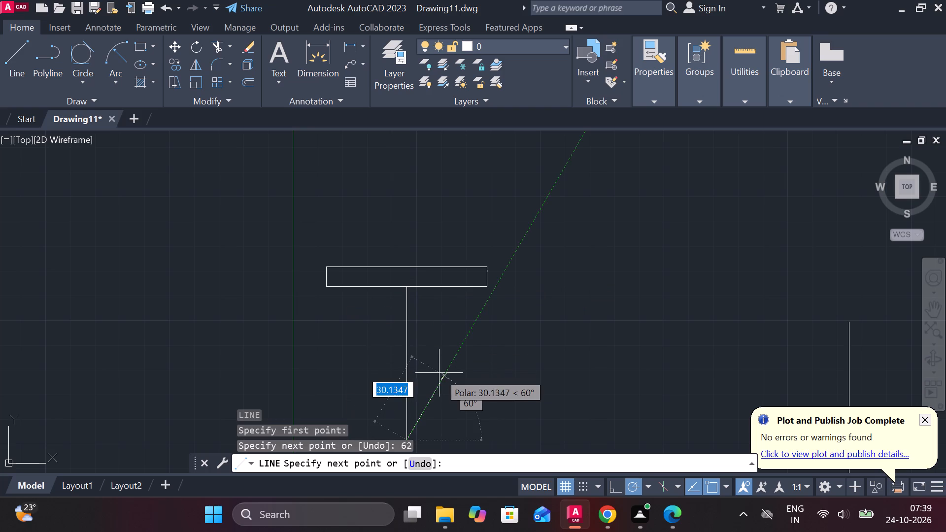
# Draw a matching 65 by 8 lower flange centred on the vertical line's bottom end, starting with a 32.5 half-edge to the right.
pyautogui.moveTo(434, 370); pyautogui.dragTo(442, 275, button='middle')
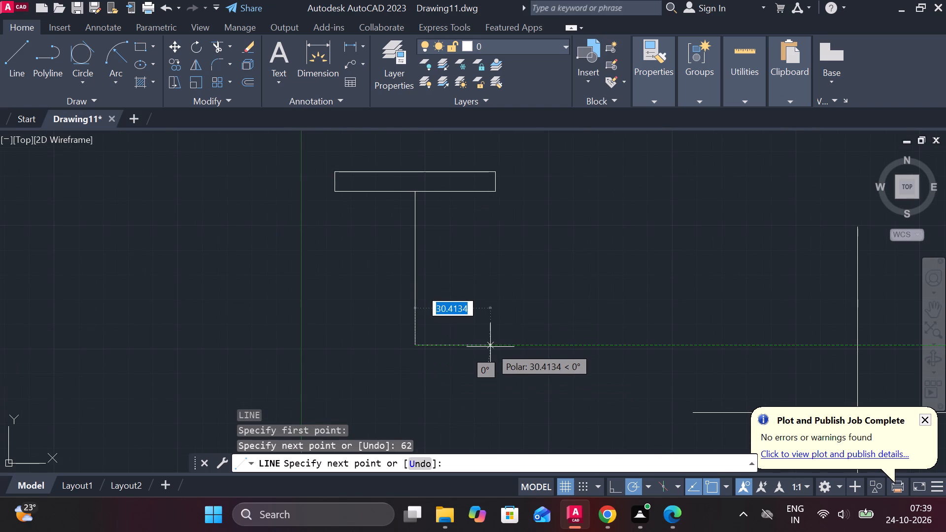
pyautogui.write('32.')
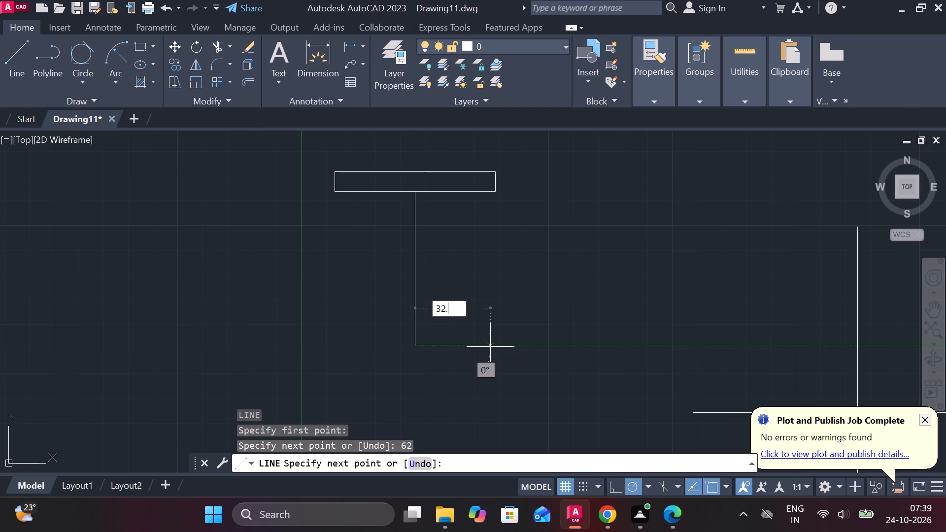
pyautogui.press('5')
pyautogui.press('Return')
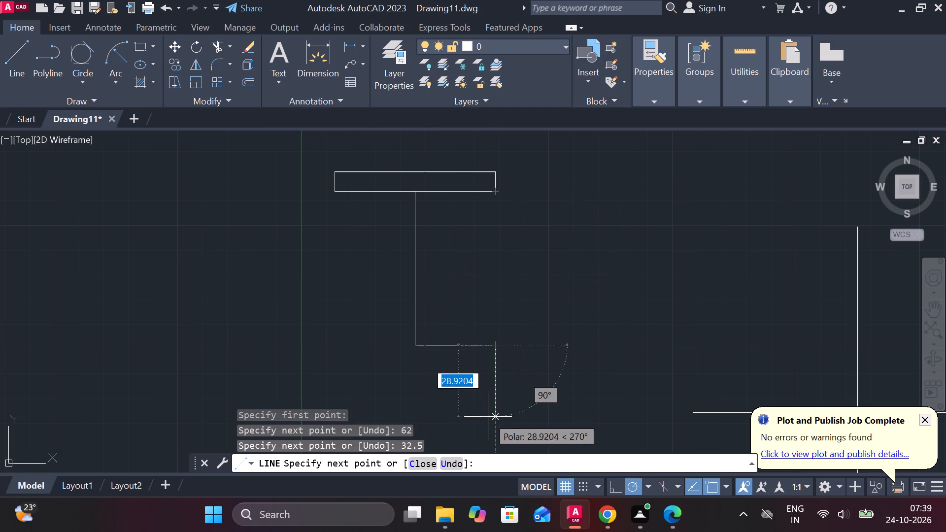
pyautogui.moveTo(485, 406); pyautogui.dragTo(480, 368, button='middle')
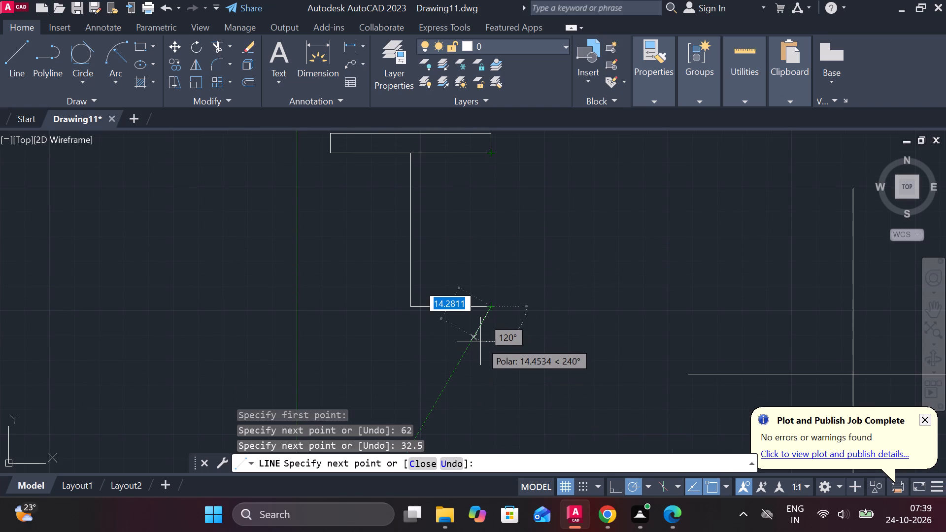
pyautogui.write('8')
pyautogui.press('space')
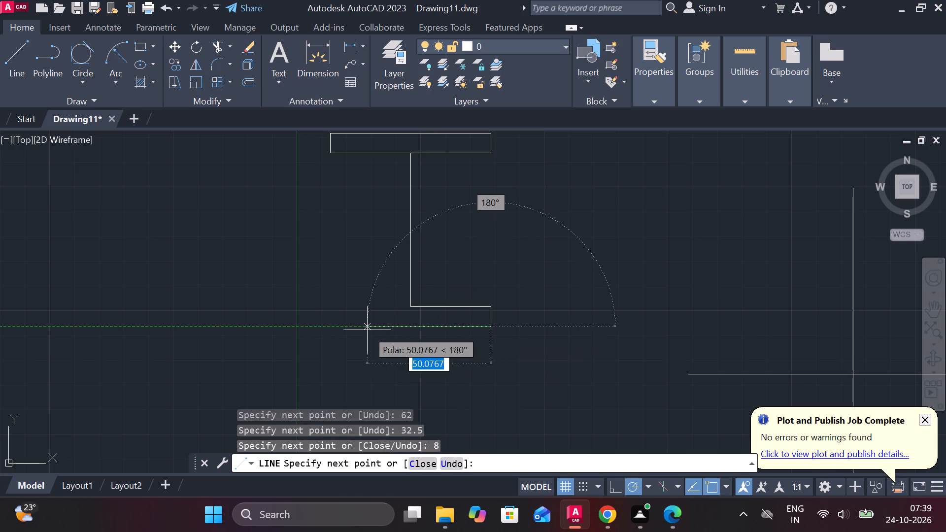
pyautogui.write('65')
pyautogui.press('space')
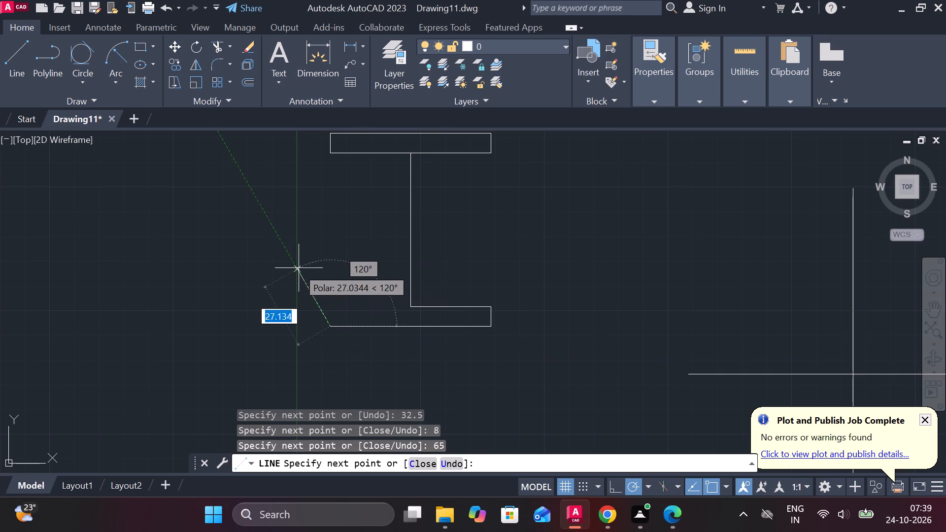
pyautogui.write('8')
pyautogui.press('space')
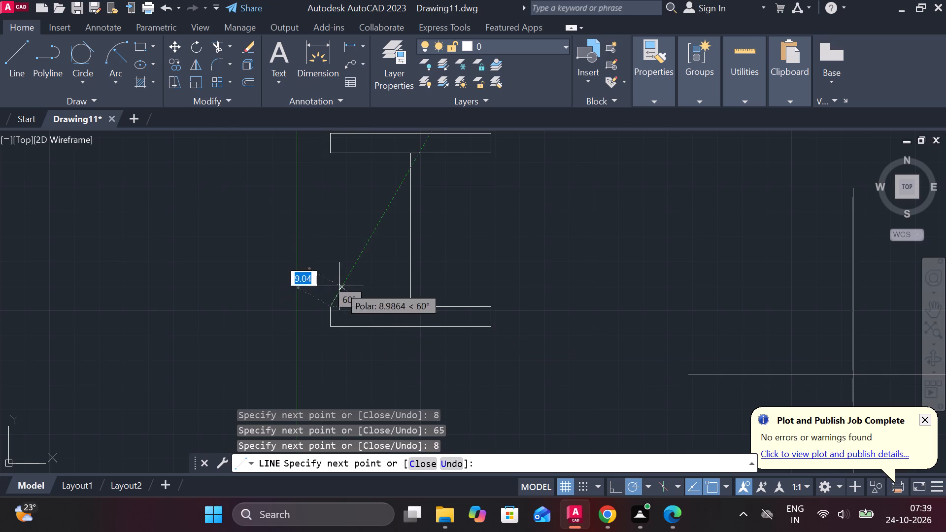
pyautogui.click(410, 309)
pyautogui.press('Escape')
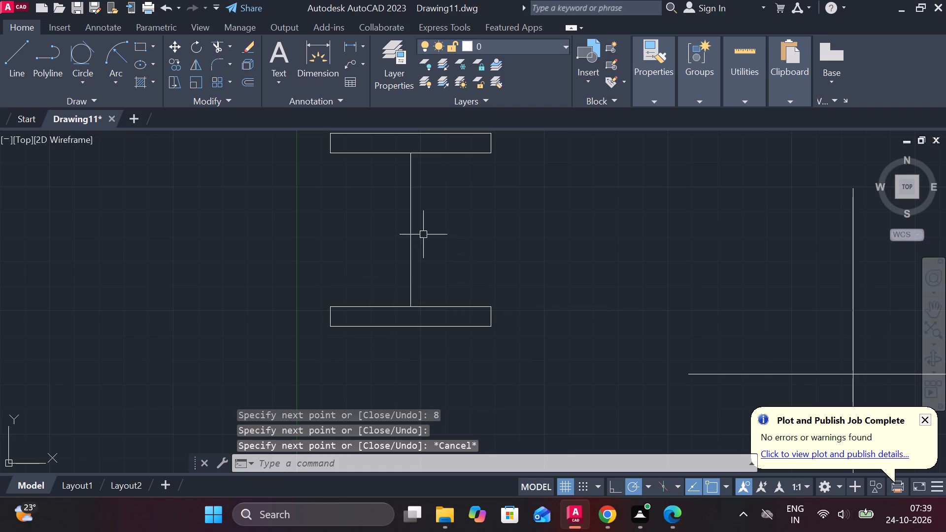
# Offset the vertical centre line 25 to each side to form the web's outer sides between the flanges.
pyautogui.click(412, 217)
pyautogui.press('o')
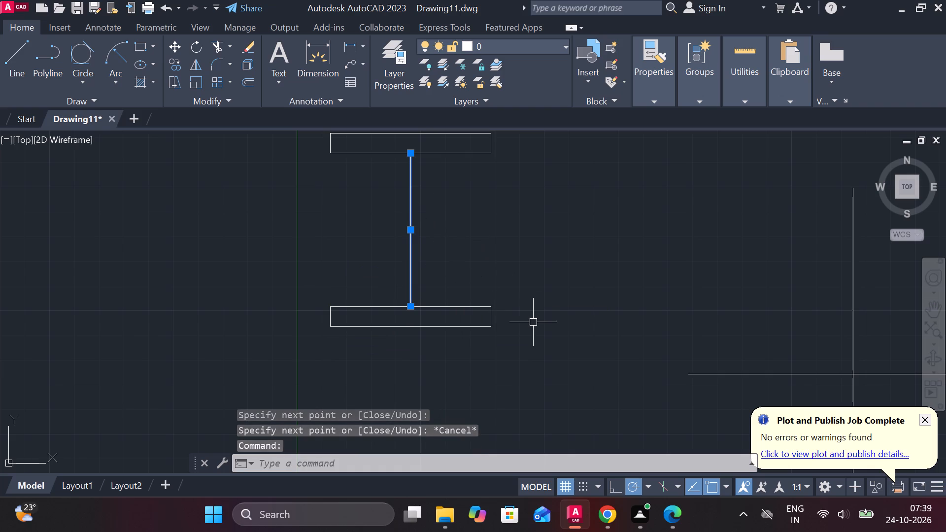
pyautogui.press('Return')
pyautogui.press('Return')
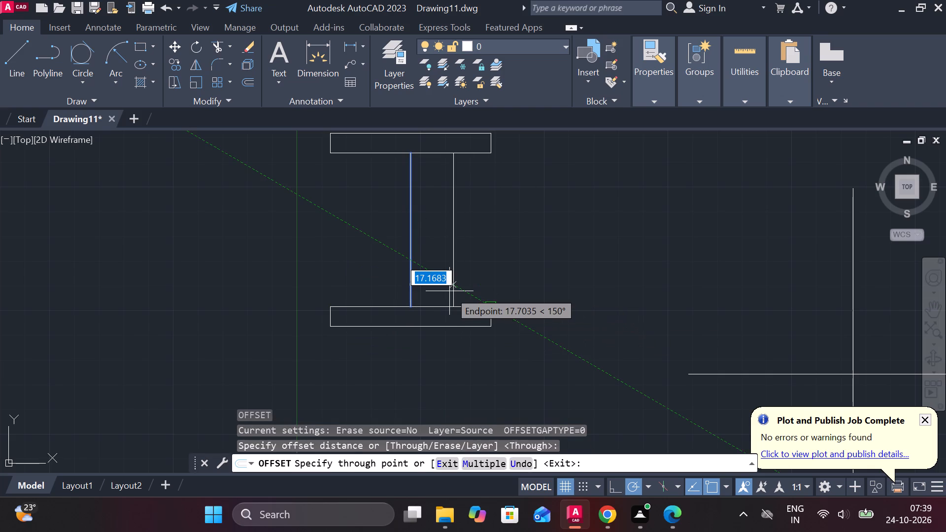
pyautogui.write('25')
pyautogui.press('space')
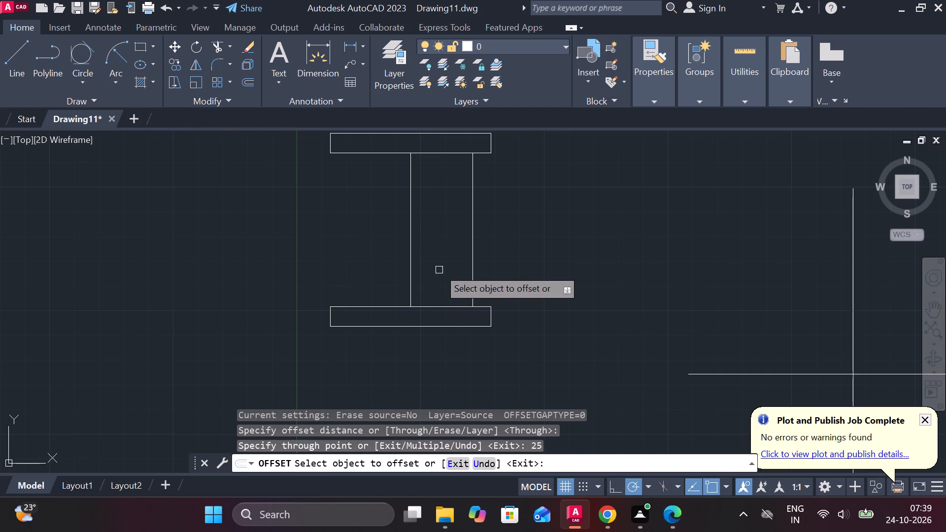
pyautogui.click(411, 249)
pyautogui.write('25')
pyautogui.press('space')
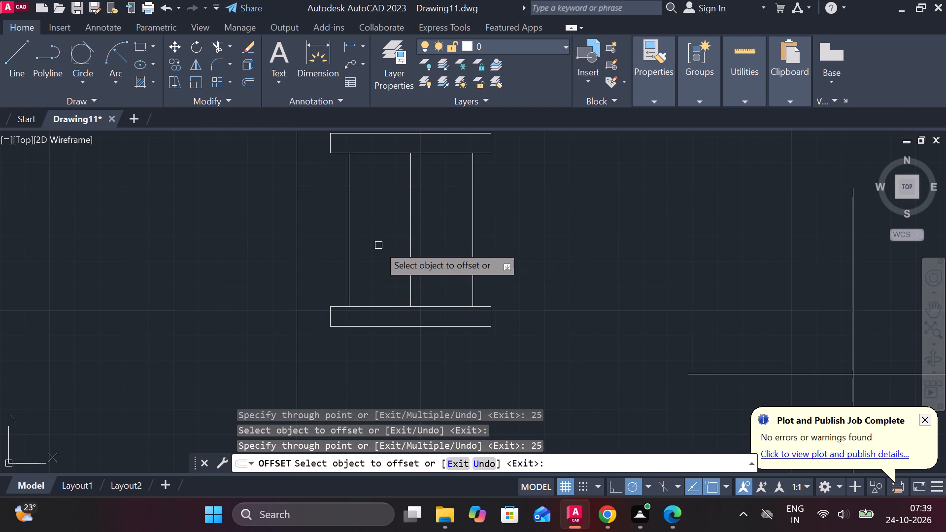
pyautogui.moveTo(378, 243); pyautogui.dragTo(405, 275, button='middle')
pyautogui.press('Escape')
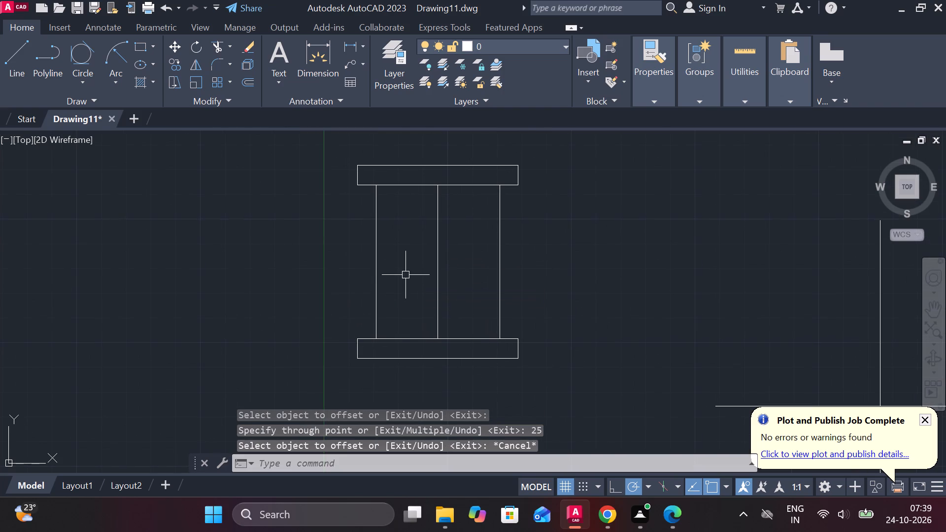
# Trim the inner flange edges lying between the two offset web lines at both the upper and lower flange.
pyautogui.write('tr')
pyautogui.press('space')
pyautogui.moveTo(414, 301); pyautogui.dragTo(412, 333)
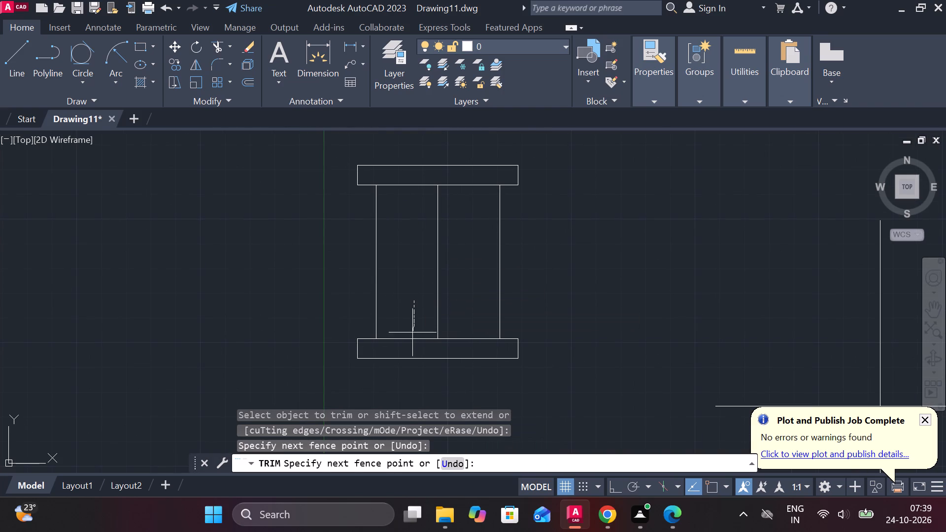
pyautogui.moveTo(412, 333); pyautogui.dragTo(410, 340)
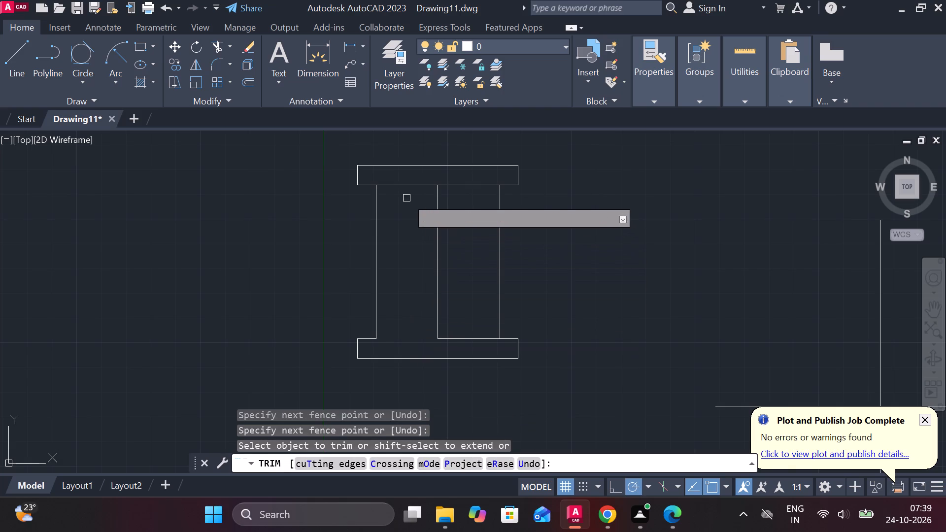
pyautogui.click(401, 186)
pyautogui.moveTo(478, 181); pyautogui.dragTo(478, 189)
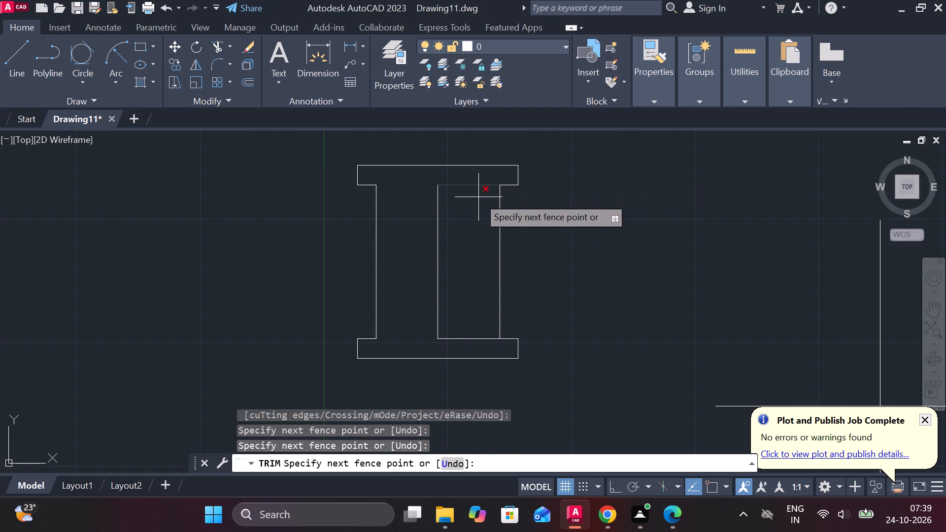
pyautogui.click(478, 197)
pyautogui.moveTo(475, 310); pyautogui.dragTo(472, 345)
pyautogui.click(472, 346)
pyautogui.press('Escape')
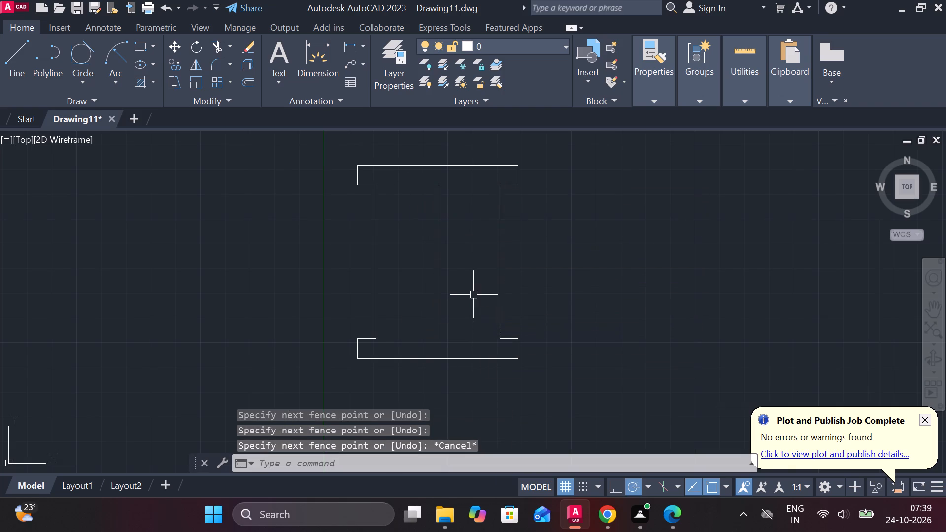
# Fillet the two corners where the web sides meet the upper flange with radius 5.
pyautogui.write('f r')
pyautogui.press('space')
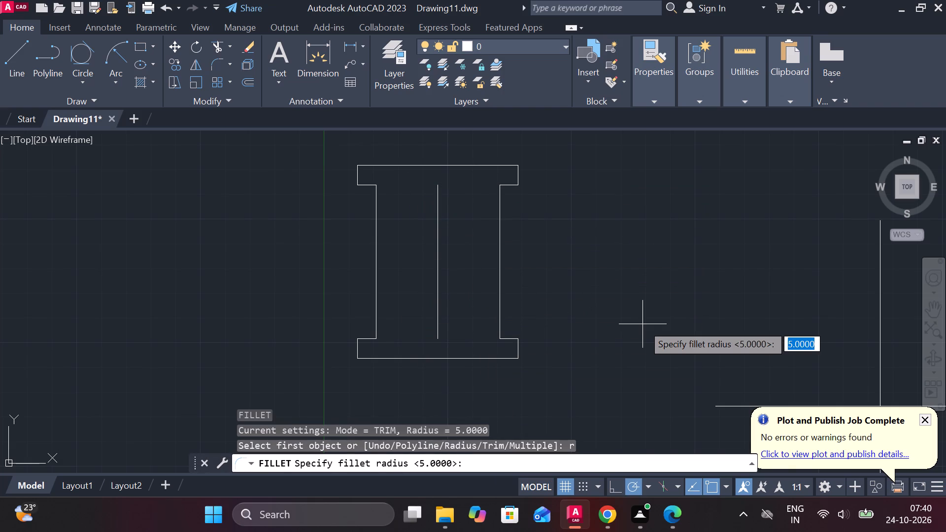
pyautogui.press('space')
pyautogui.scroll(2, 358, 209)
pyautogui.click(372, 147)
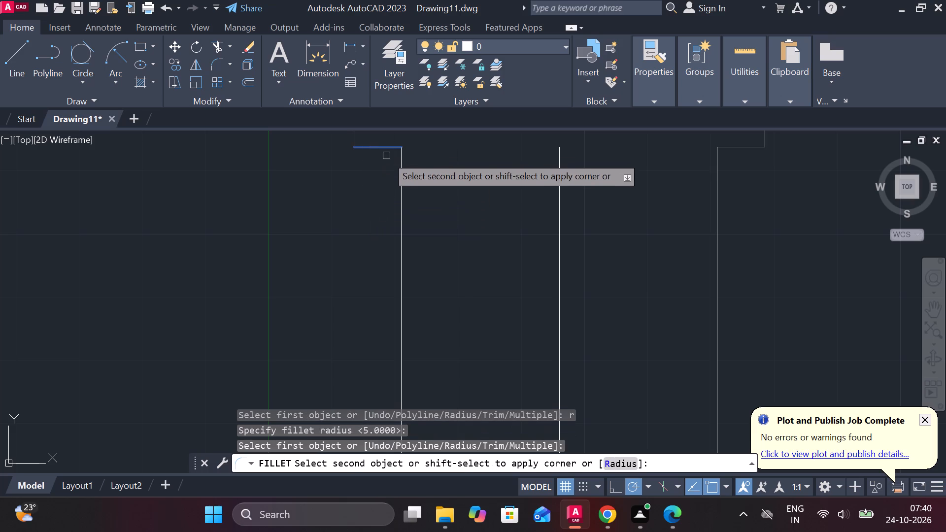
pyautogui.click(398, 166)
pyautogui.scroll(-1, 457, 221)
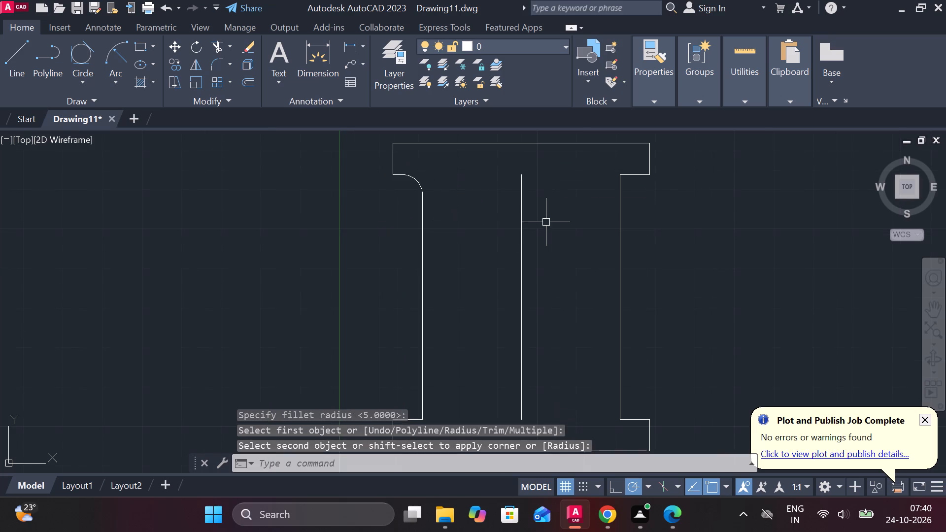
pyautogui.press('space')
pyautogui.click(631, 174)
pyautogui.click(618, 187)
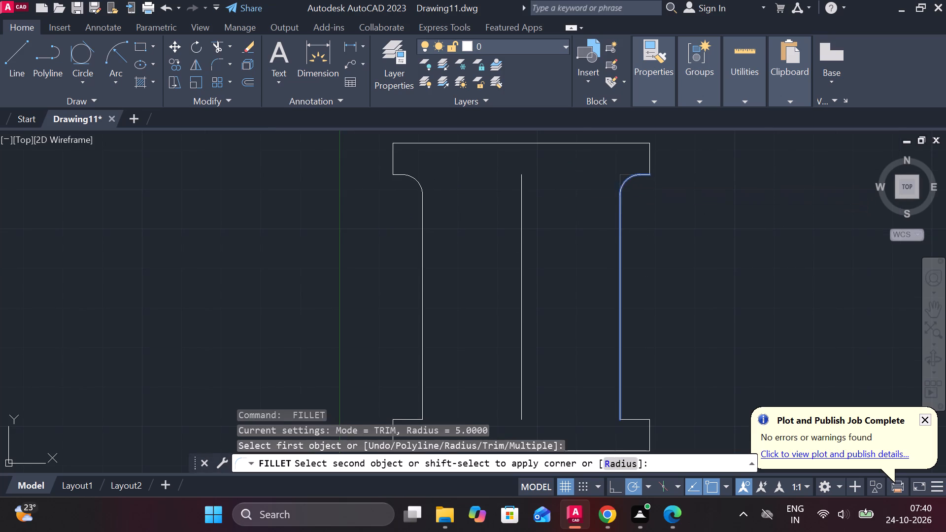
# Fillet the two corners where the web sides meet the lower flange with radius 5.
pyautogui.moveTo(659, 284); pyautogui.dragTo(603, 233, button='middle')
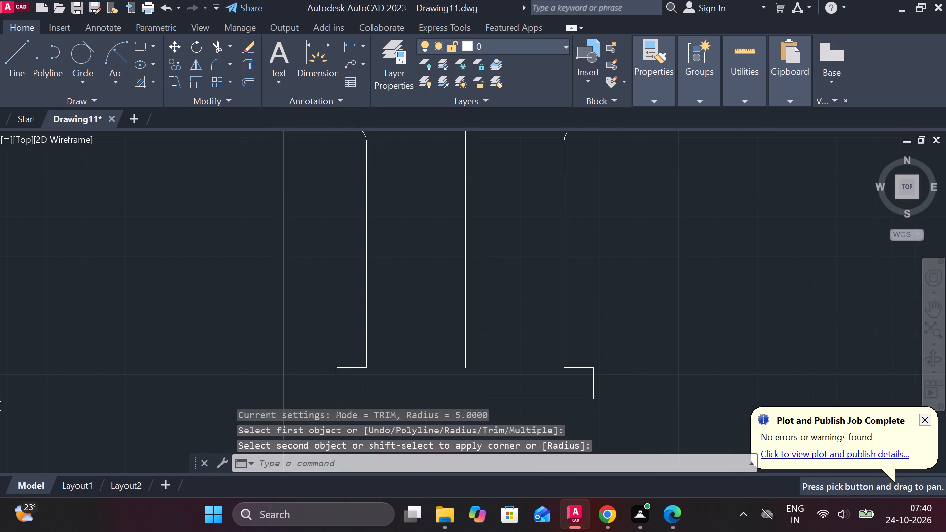
pyautogui.press('space')
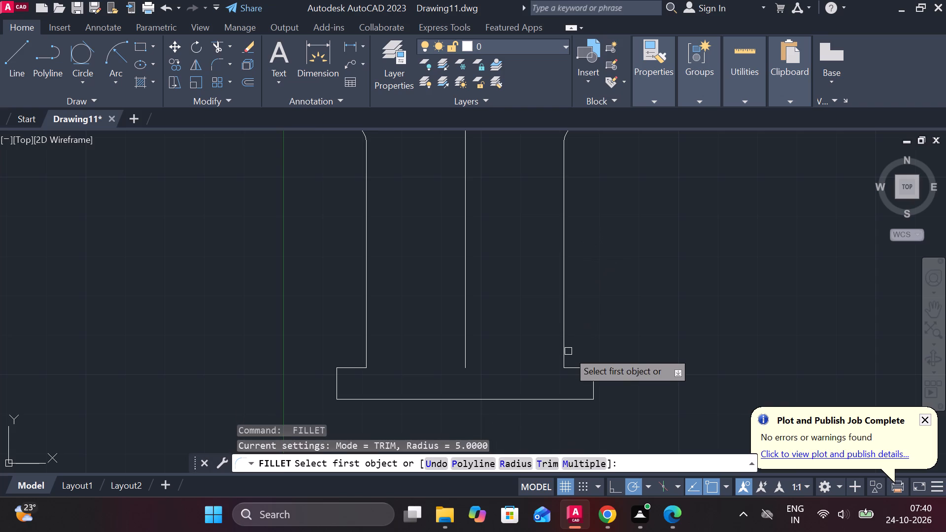
pyautogui.doubleClick(568, 351)
pyautogui.click(564, 347)
pyautogui.click(582, 368)
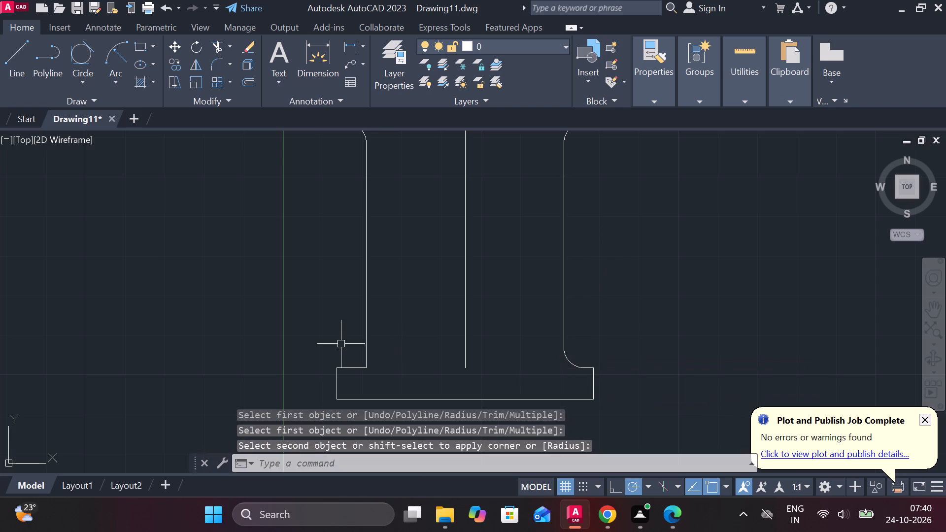
pyautogui.press('space')
pyautogui.click(355, 366)
pyautogui.click(364, 359)
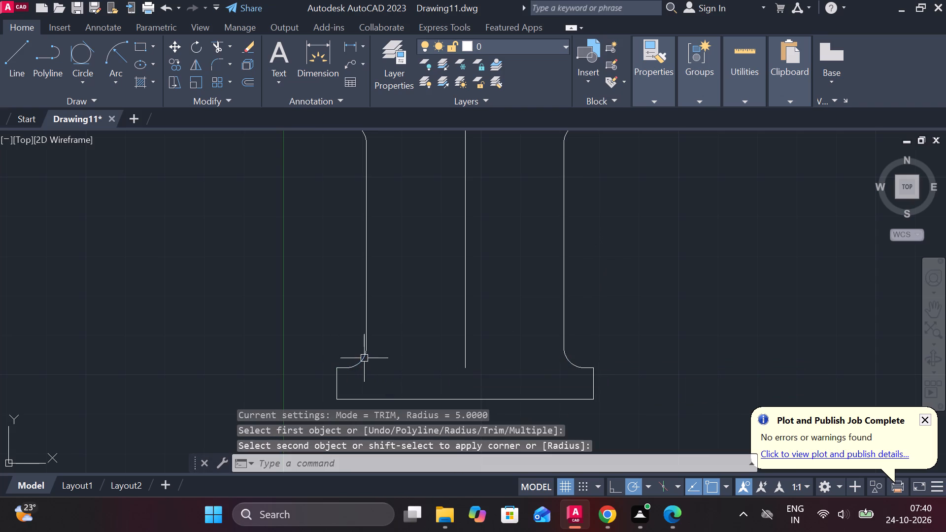
pyautogui.scroll(-2, 406, 329)
pyautogui.scroll(1, 479, 311)
pyautogui.press('Escape')
# Extend the lower flange's inner edge across the web to close the gap between its two filleted corners.
pyautogui.write('ex')
pyautogui.press('space')
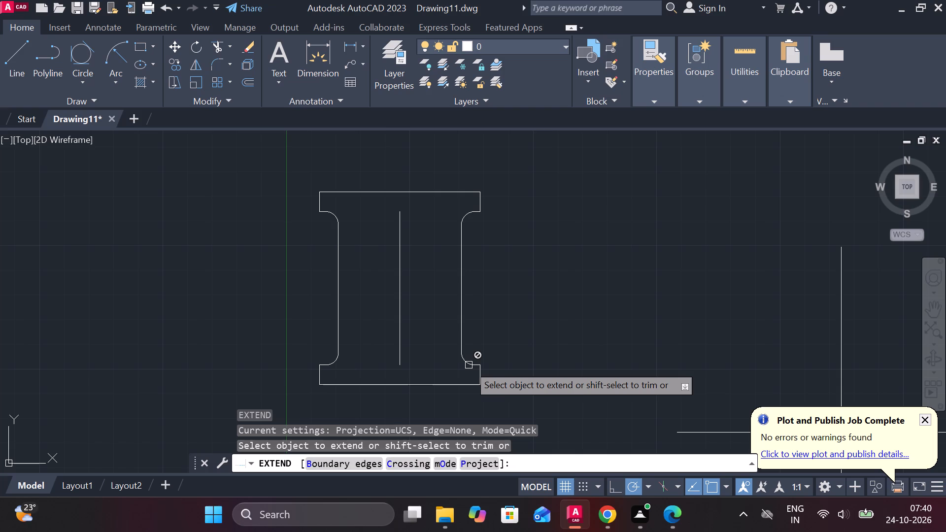
pyautogui.click(474, 363)
pyautogui.scroll(2, 474, 363)
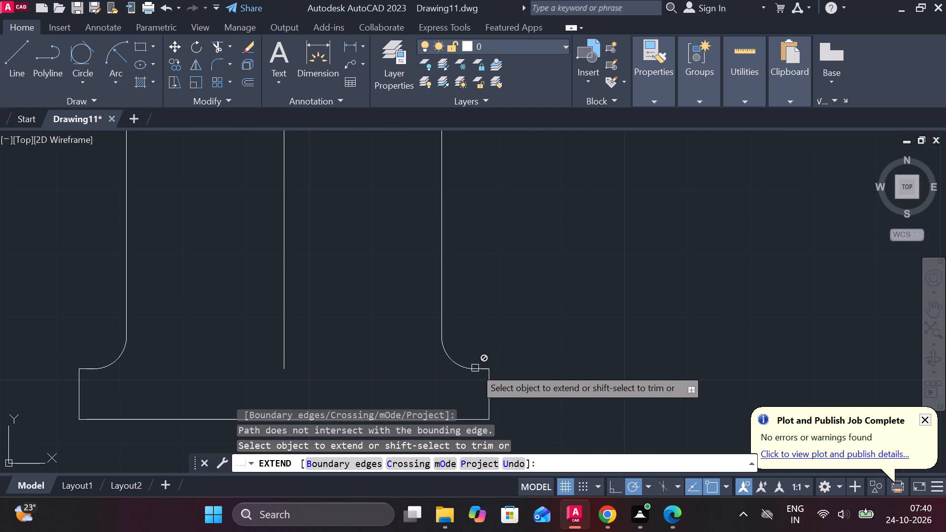
pyautogui.doubleClick(485, 370)
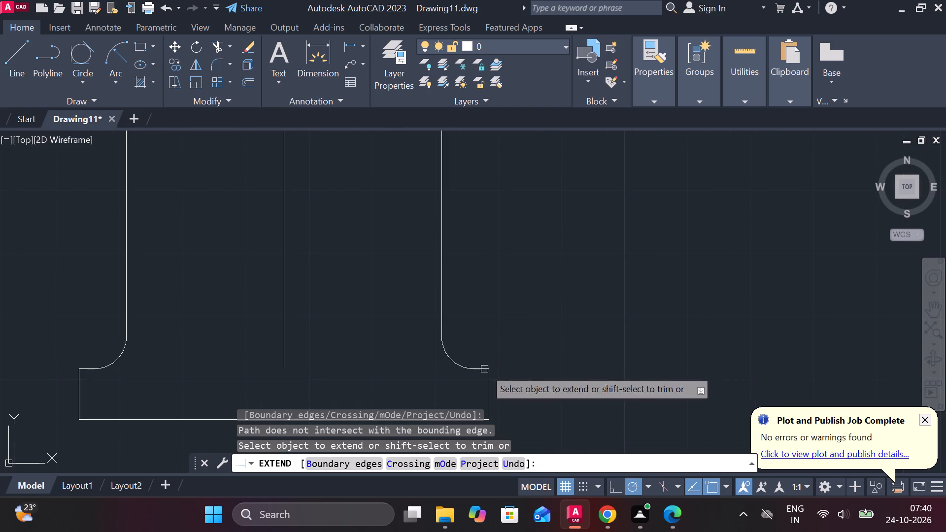
pyautogui.click(483, 368)
pyautogui.click(480, 368)
pyautogui.click(480, 368)
pyautogui.click(393, 368)
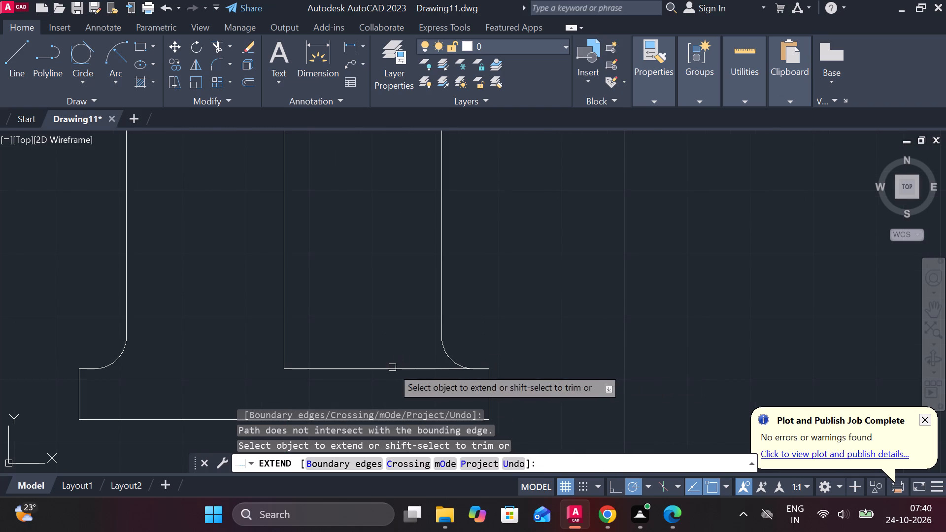
pyautogui.scroll(-1, 364, 366)
pyautogui.click(341, 367)
# Extend the upper flange's inner edge across the web to close the gap between its two filleted corners.
pyautogui.scroll(-2, 366, 342)
pyautogui.moveTo(408, 297); pyautogui.dragTo(492, 382, button='middle')
pyautogui.scroll(2, 491, 356)
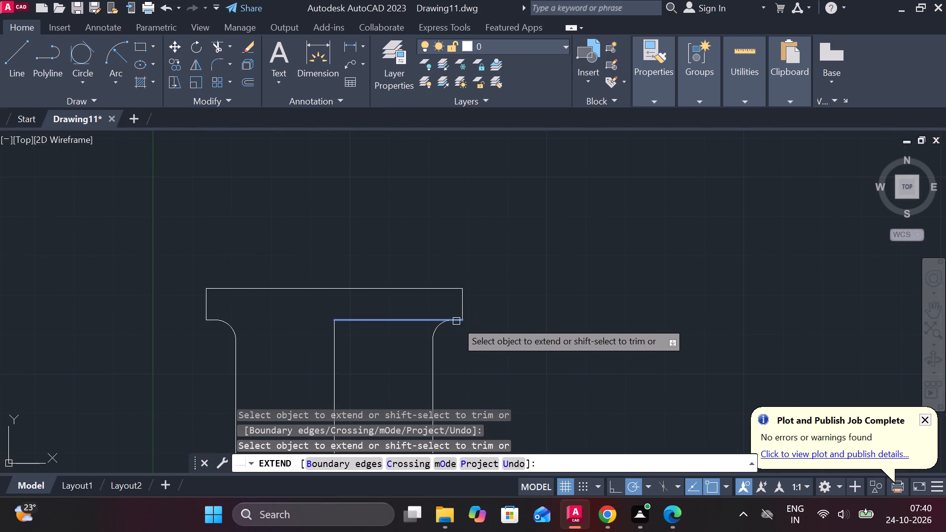
pyautogui.click(456, 321)
pyautogui.click(343, 321)
pyautogui.scroll(-3, 416, 339)
pyautogui.press('Escape')
pyautogui.moveTo(471, 346); pyautogui.dragTo(471, 347, button='middle')
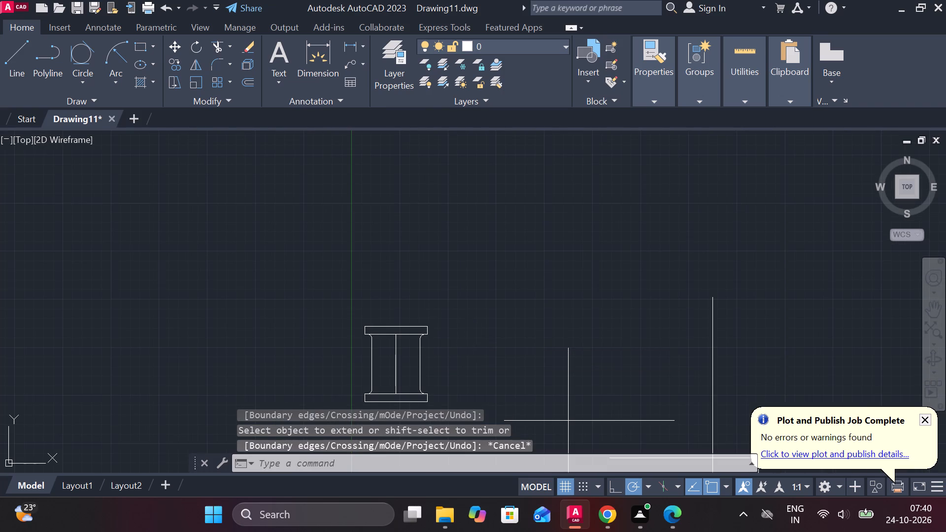
# Draw a horizontal construction line across the I-shaped section between the midpoints of its two web sides.
pyautogui.moveTo(471, 347); pyautogui.dragTo(505, 279, button='middle')
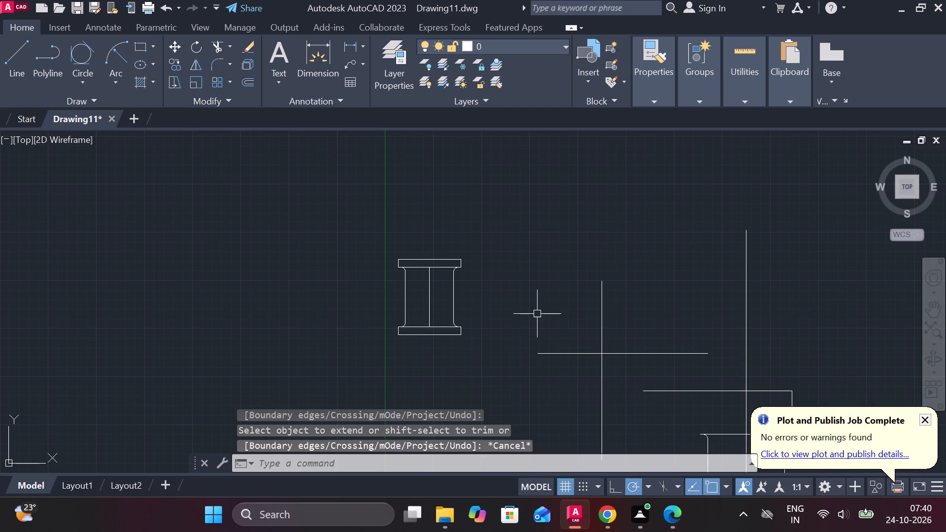
pyautogui.press('l')
pyautogui.press('Return')
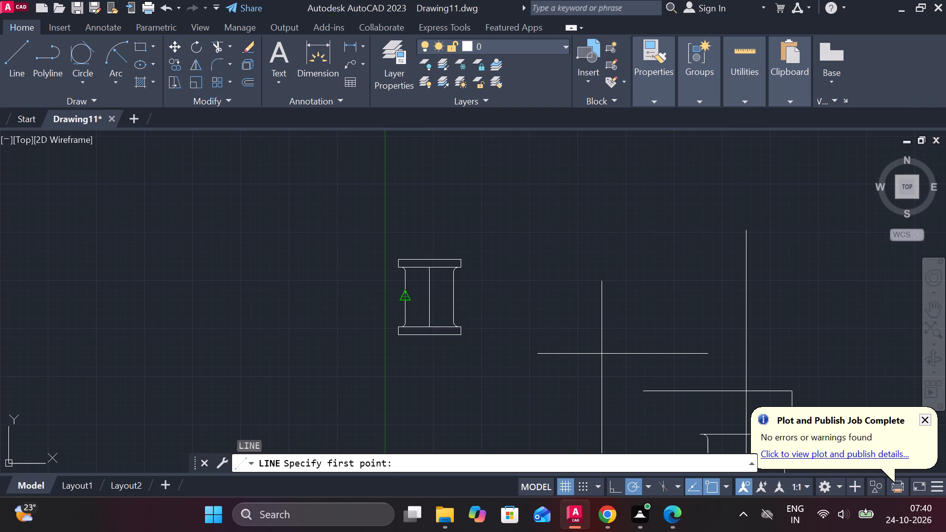
pyautogui.click(409, 302)
pyautogui.click(449, 296)
pyautogui.press('Escape')
# Move the whole I-shaped section from its centre point to the intersection of the projected view's horizontal and vertical centre lines.
pyautogui.moveTo(339, 229); pyautogui.dragTo(358, 240)
pyautogui.click(475, 376)
pyautogui.press('m')
pyautogui.press('Return')
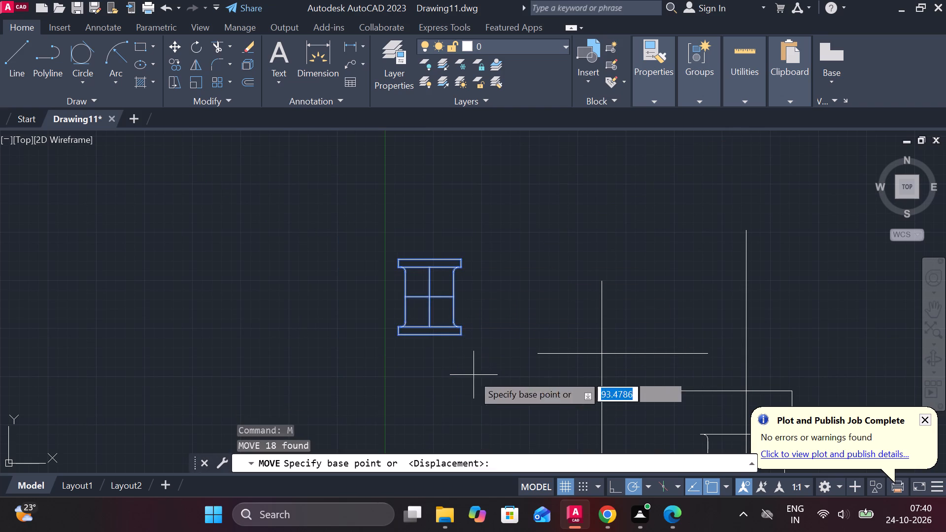
pyautogui.click(427, 296)
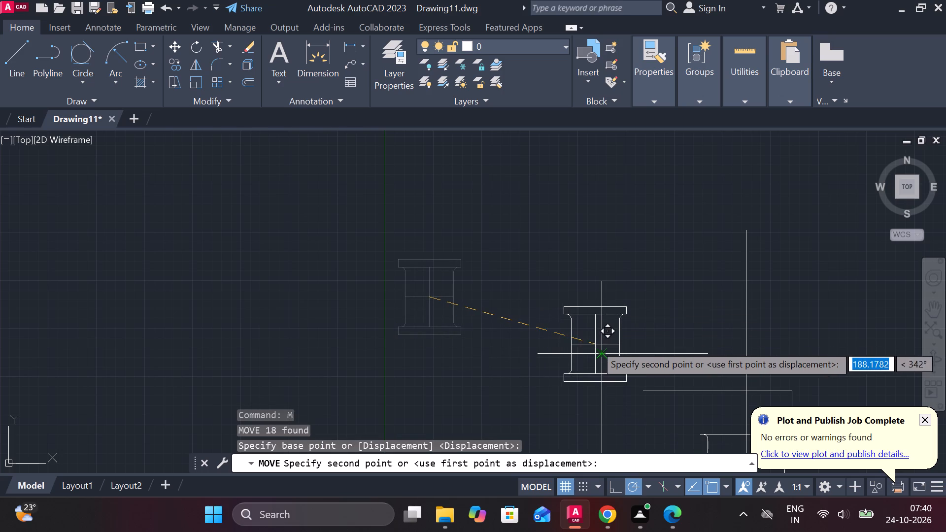
pyautogui.click(600, 351)
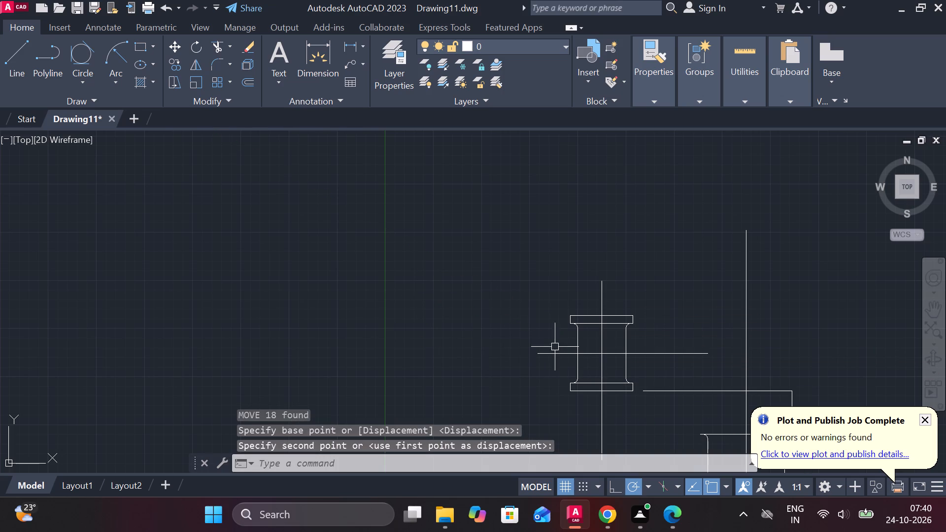
# Erase the section's horizontal construction line and its original short vertical line inside the web.
pyautogui.moveTo(466, 380); pyautogui.dragTo(432, 363, button='middle')
pyautogui.scroll(1, 607, 342)
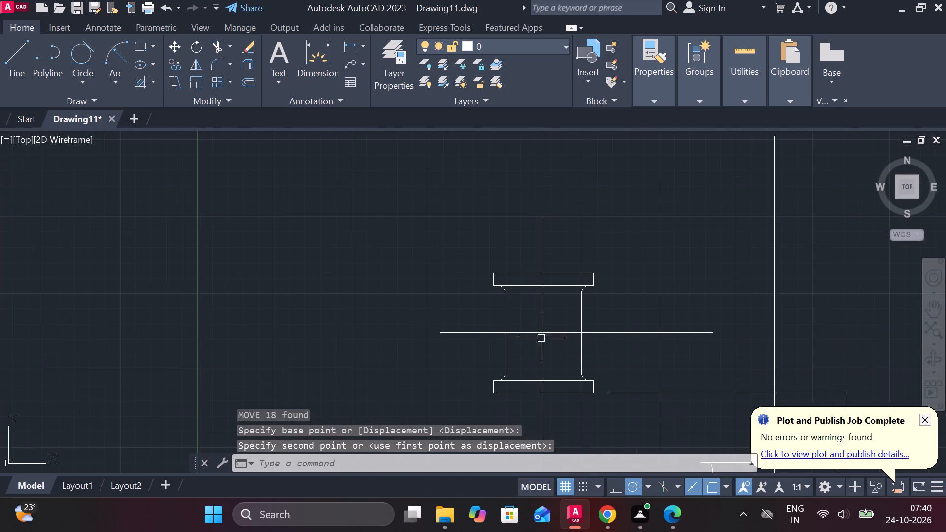
pyautogui.click(548, 331)
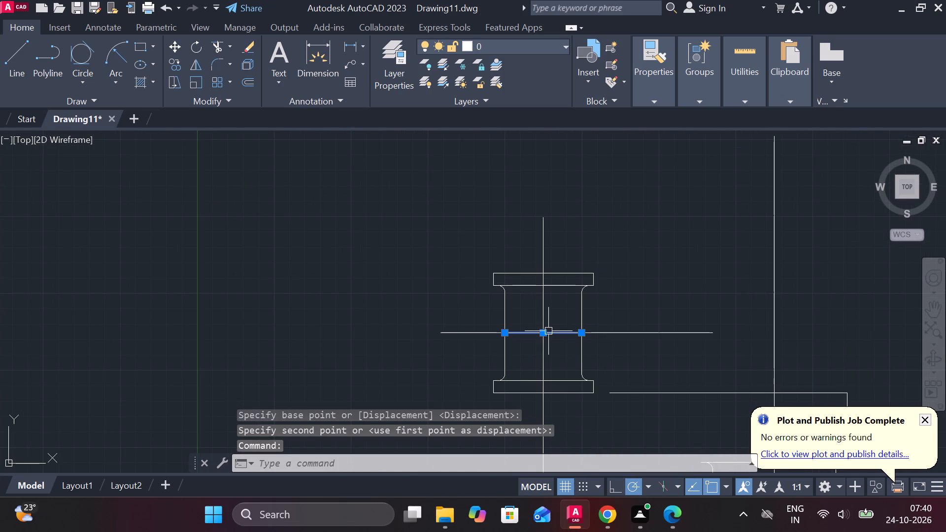
pyautogui.write('e')
pyautogui.press('space')
pyautogui.click(541, 320)
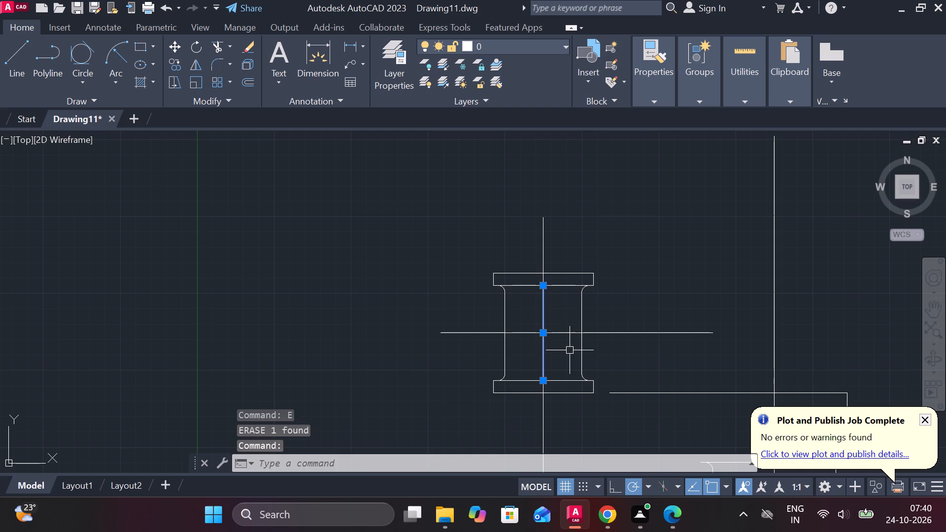
pyautogui.write('e')
pyautogui.press('space')
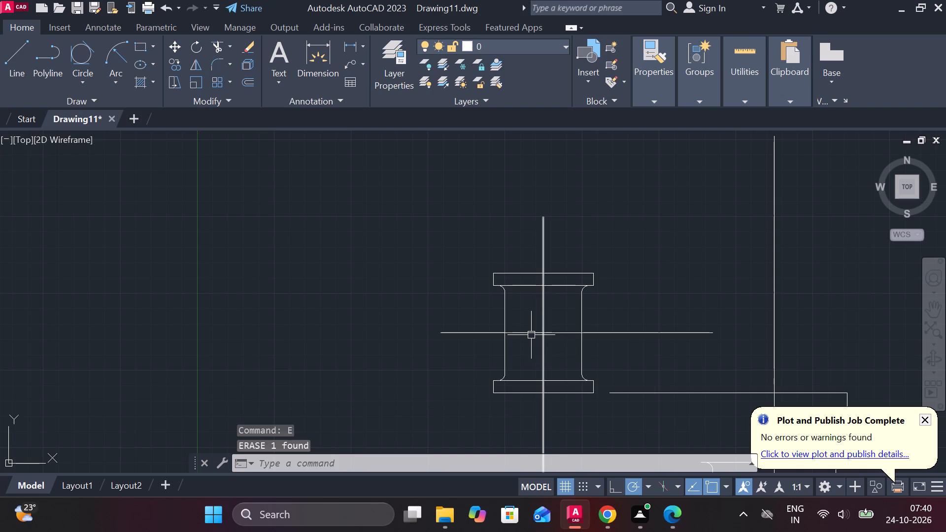
# Extend the projected view's upper horizontal edge to the outer bottom corner of the I-shaped section's lower flange.
pyautogui.scroll(-1, 605, 348)
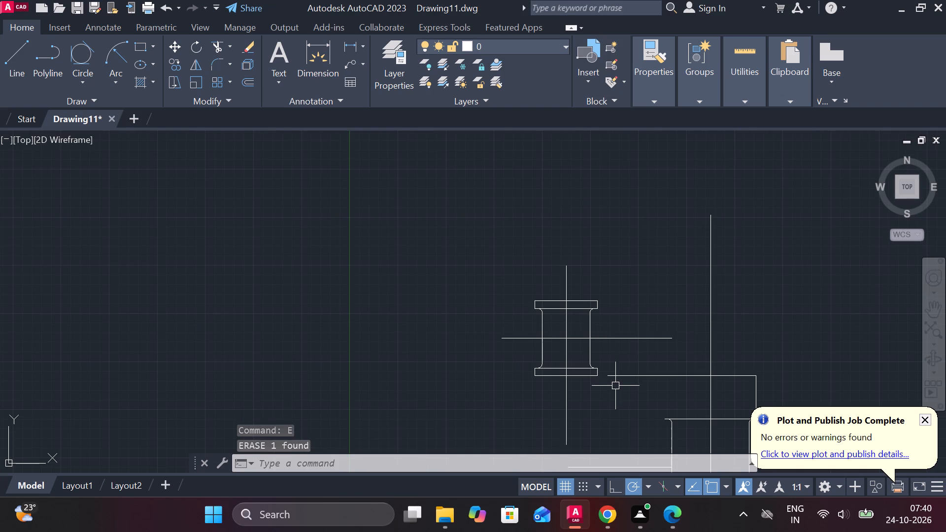
pyautogui.scroll(2, 615, 386)
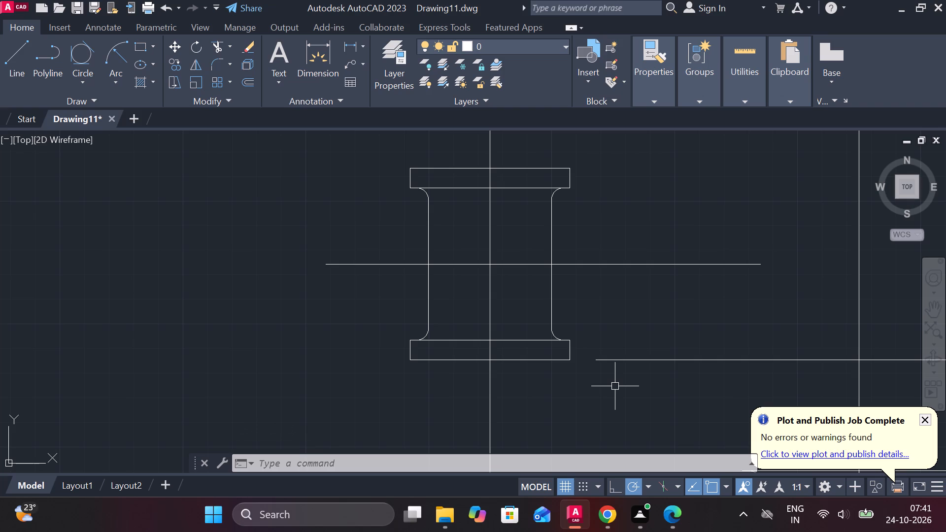
pyautogui.write('ex')
pyautogui.press('space')
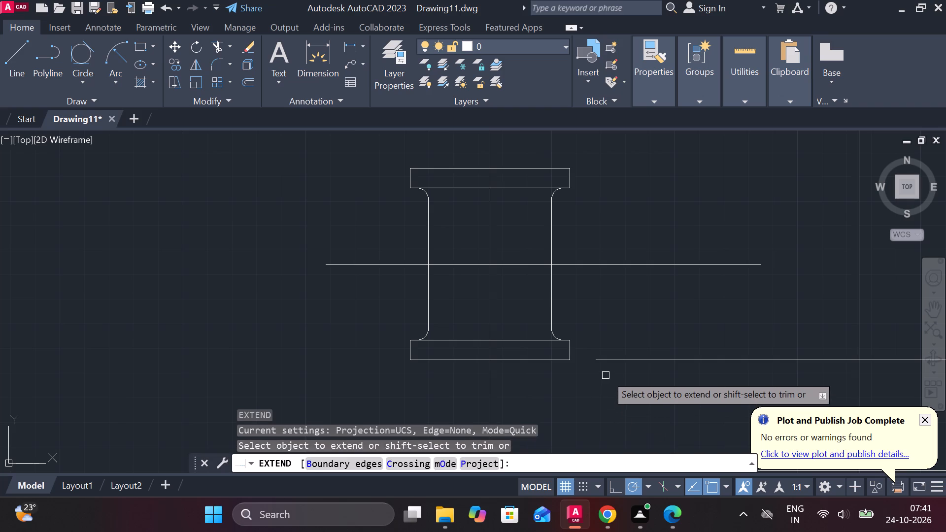
pyautogui.click(606, 363)
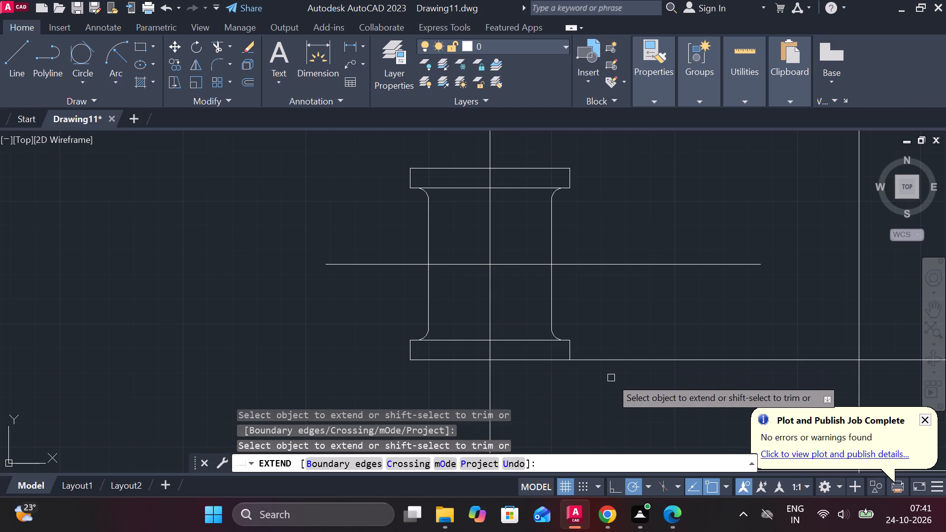
pyautogui.scroll(-1, 650, 389)
pyautogui.moveTo(650, 390); pyautogui.dragTo(619, 390, button='middle')
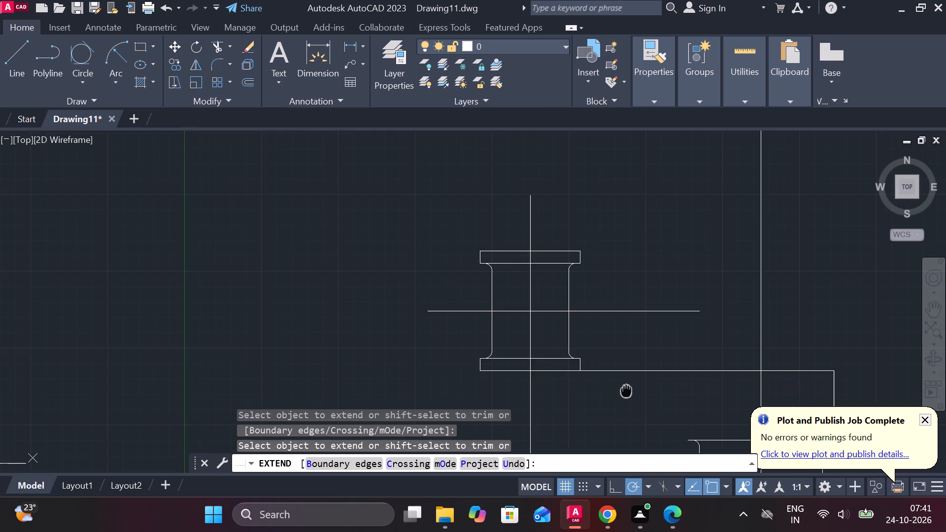
pyautogui.moveTo(619, 390); pyautogui.dragTo(552, 337, button='middle')
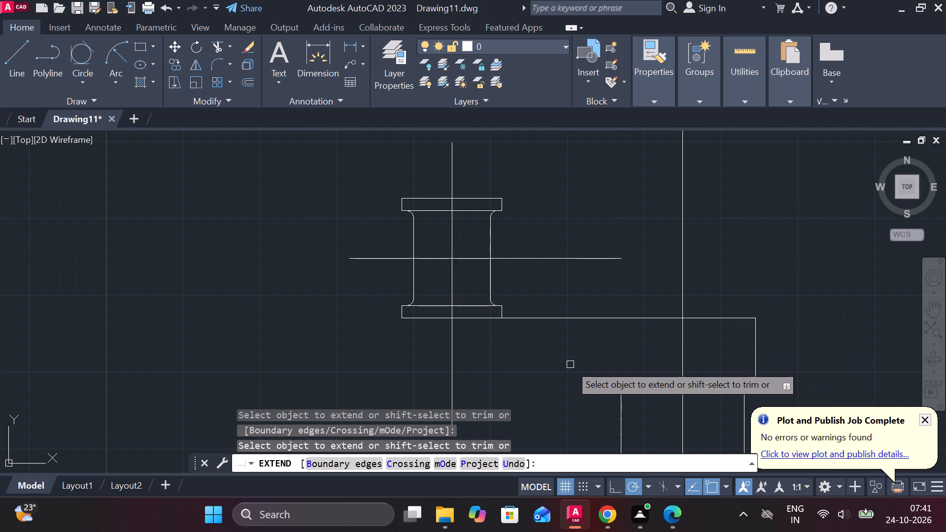
pyautogui.press('l')
pyautogui.press('Return')
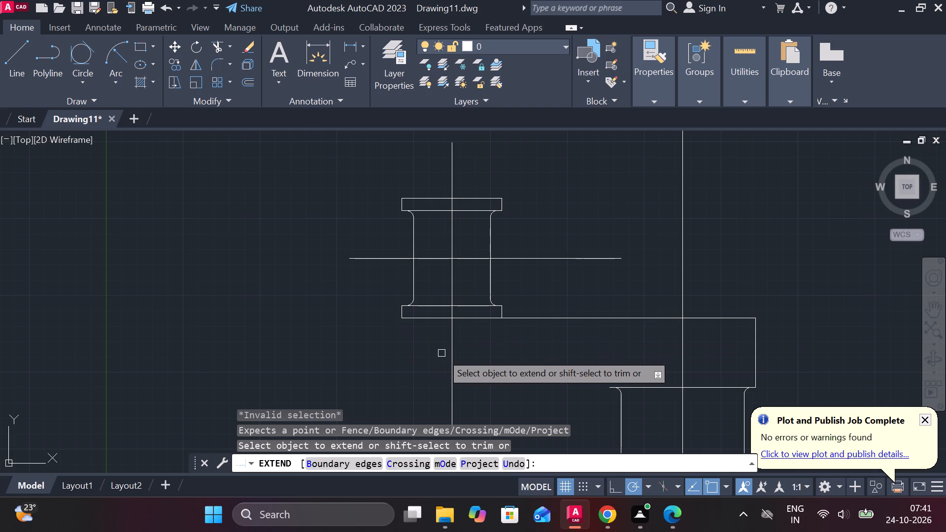
pyautogui.press('Escape')
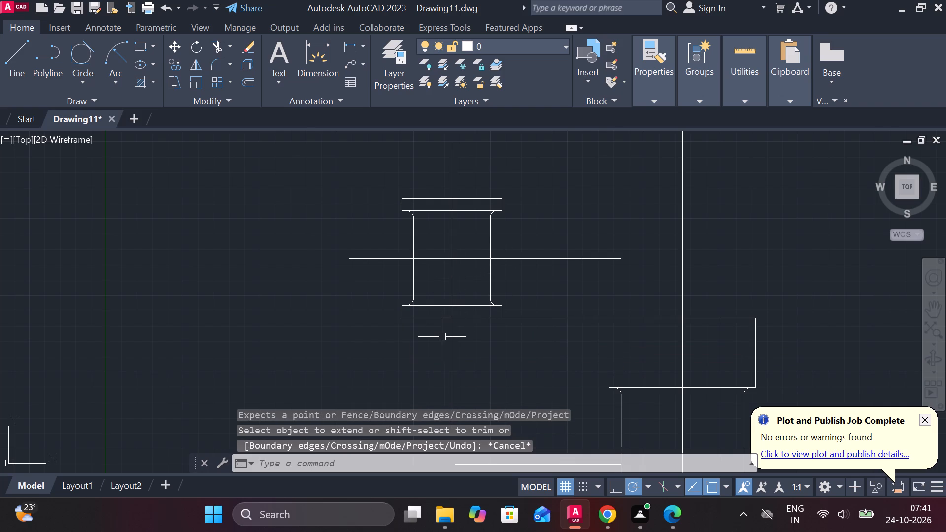
# Draw a line 37 down from the lower flange's bottom-left corner, continuing horizontally about 168 towards the main column.
pyautogui.press('l')
pyautogui.press('Return')
pyautogui.click(394, 325)
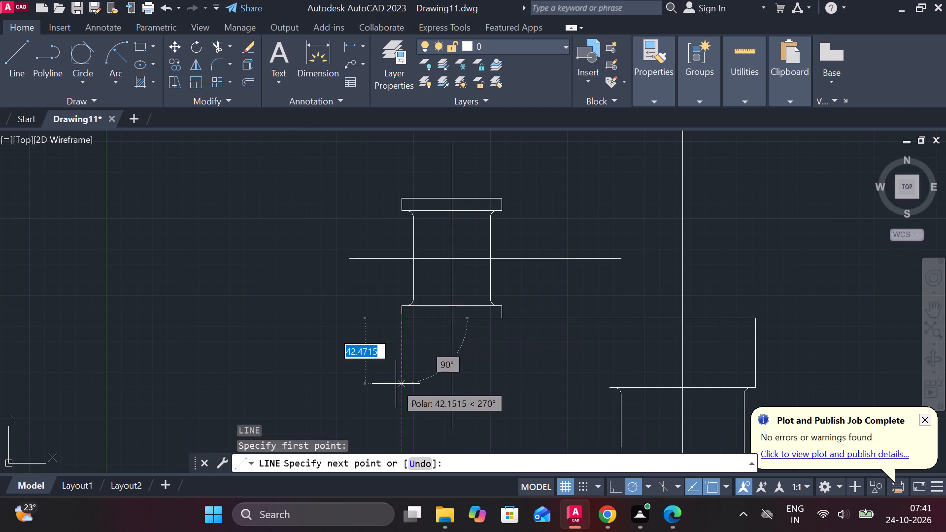
pyautogui.write('37')
pyautogui.press('Return')
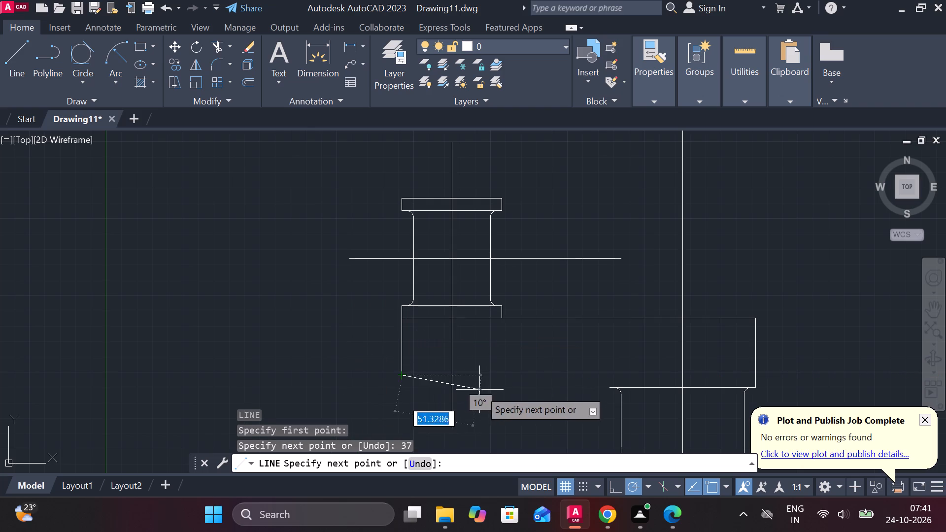
pyautogui.moveTo(592, 371); pyautogui.dragTo(466, 374, button='middle')
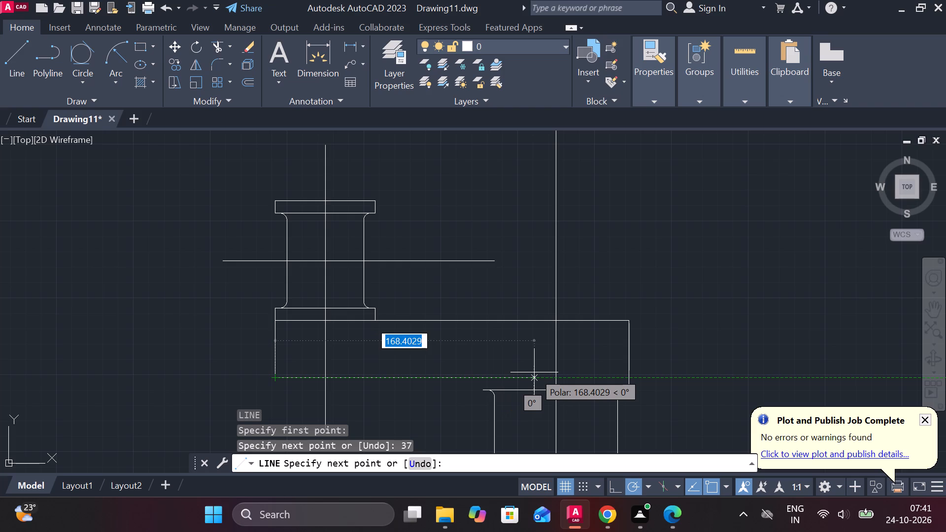
pyautogui.click(534, 372)
pyautogui.scroll(1, 535, 372)
pyautogui.press('Escape')
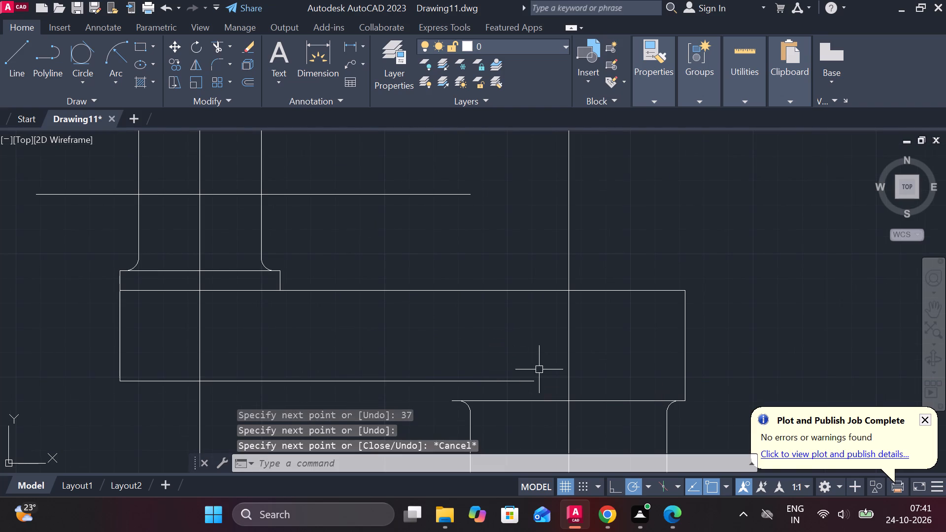
# Draw a short vertical line upward from the free left end of the column's top edge, crossing the new horizontal line.
pyautogui.press('l')
pyautogui.press('Return')
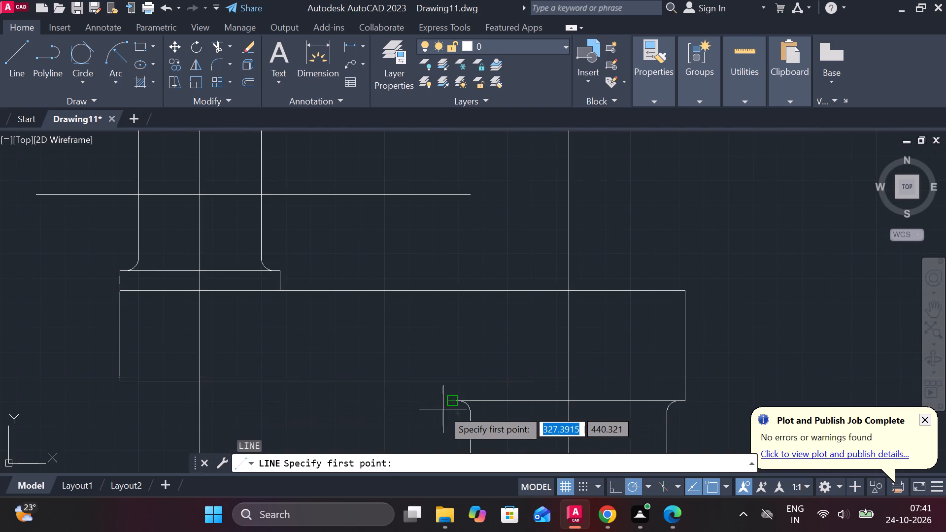
pyautogui.click(443, 409)
pyautogui.click(453, 367)
pyautogui.press('Escape')
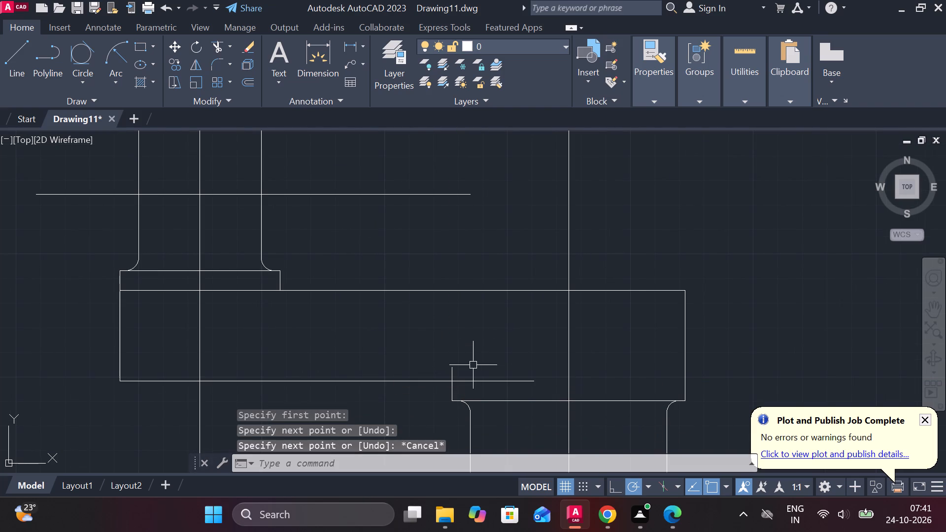
# Trim the short vertical line's stub projecting above the arm's lower horizontal edge at the column's top collar.
pyautogui.write('tr')
pyautogui.press('space')
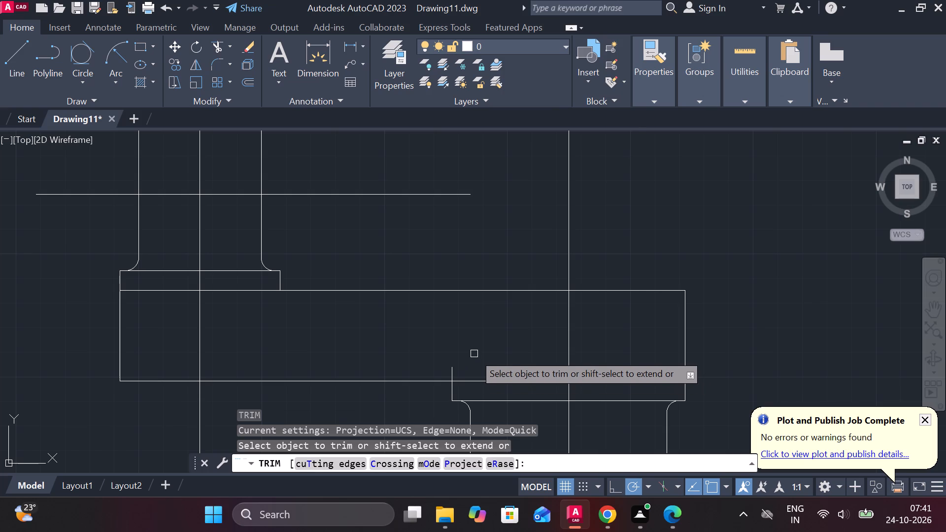
pyautogui.click(449, 372)
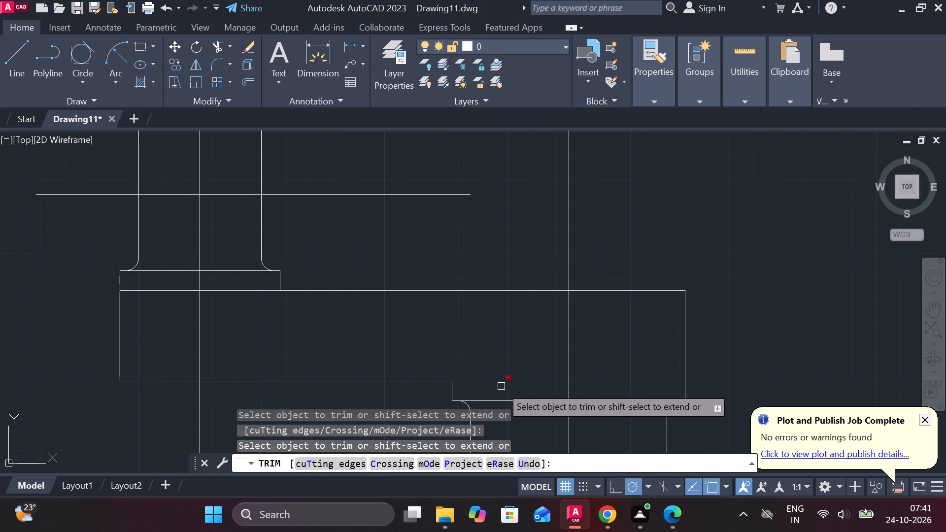
pyautogui.press('Escape')
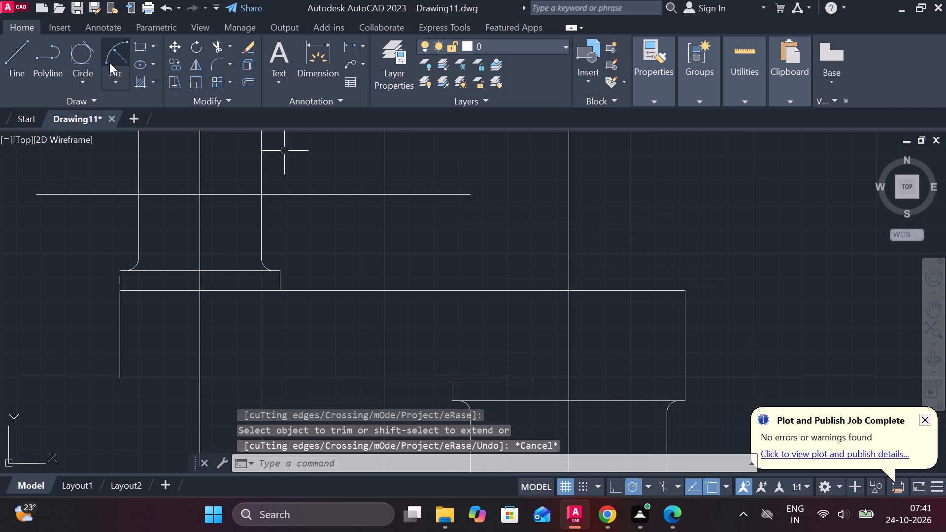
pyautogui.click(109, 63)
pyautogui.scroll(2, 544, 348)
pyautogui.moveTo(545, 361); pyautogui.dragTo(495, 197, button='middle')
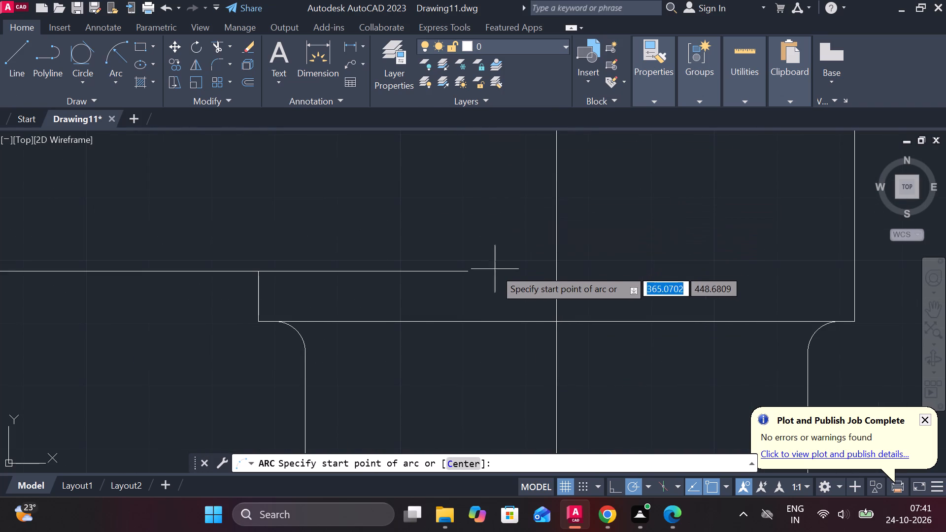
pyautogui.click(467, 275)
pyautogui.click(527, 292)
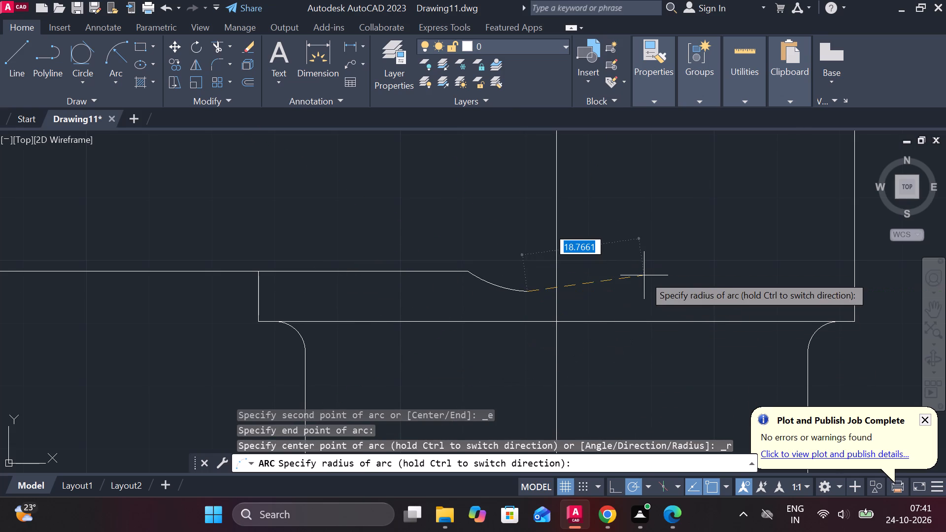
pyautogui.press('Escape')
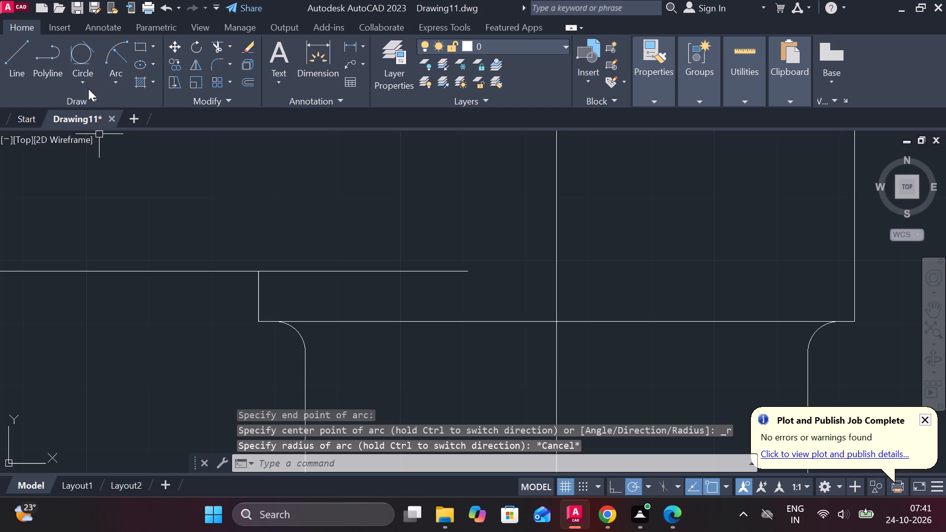
# Draw a start-end-radius arc joining the free end of the arm's lower edge and curving down towards the column's centre line.
pyautogui.click(121, 82)
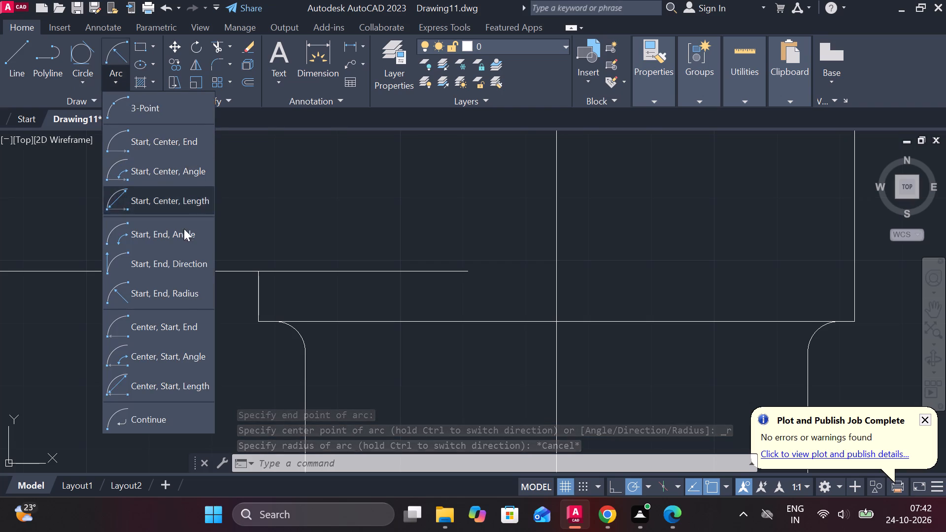
pyautogui.click(160, 293)
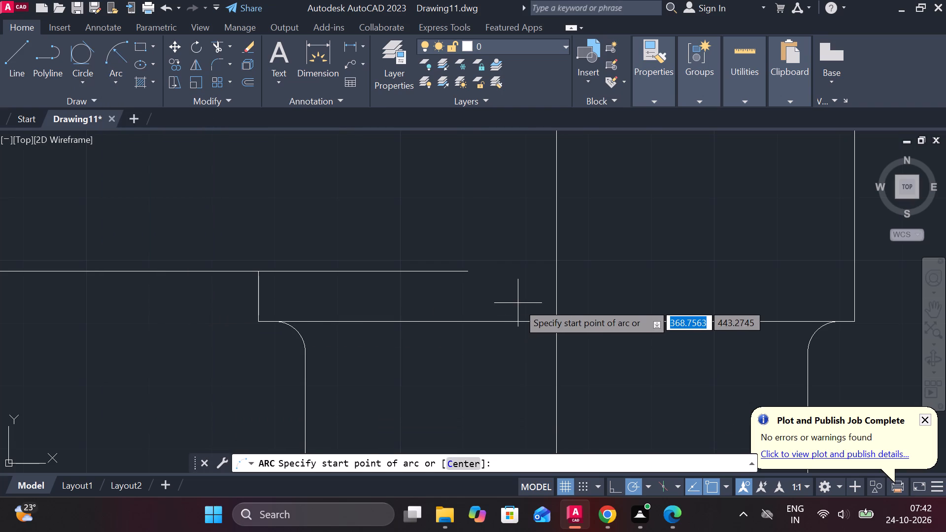
pyautogui.click(518, 303)
pyautogui.click(473, 276)
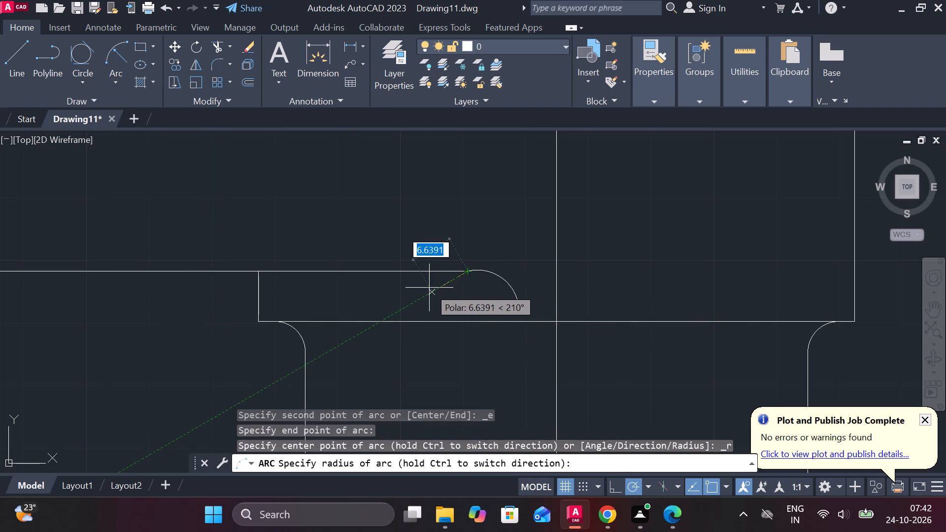
pyautogui.click(382, 276)
# Load the CENTER linetype from acadiso.lin into the drawing.
pyautogui.scroll(-1, 609, 282)
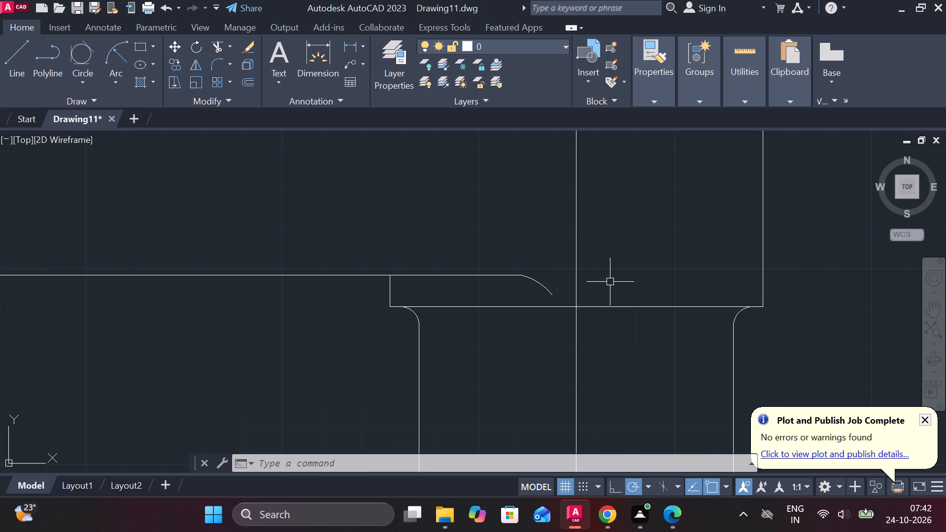
pyautogui.scroll(-2, 615, 276)
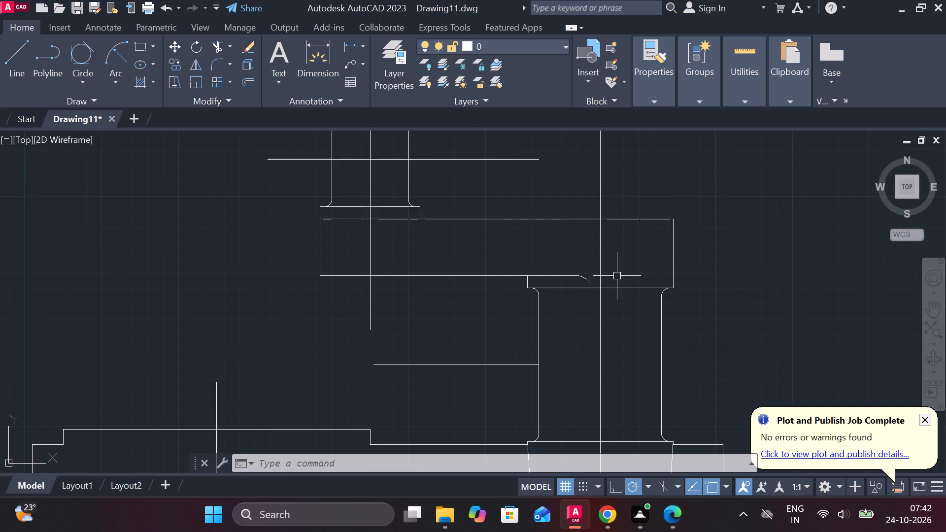
pyautogui.scroll(-1, 641, 304)
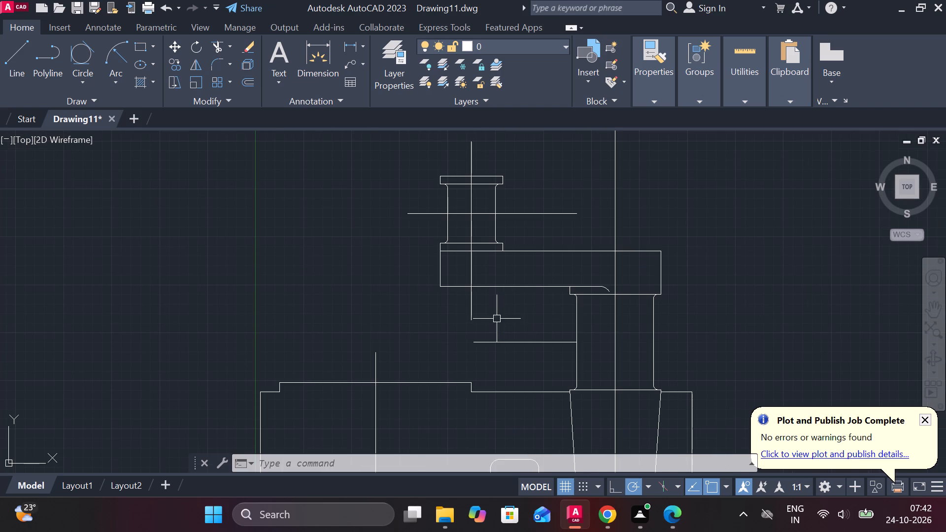
pyautogui.click(655, 91)
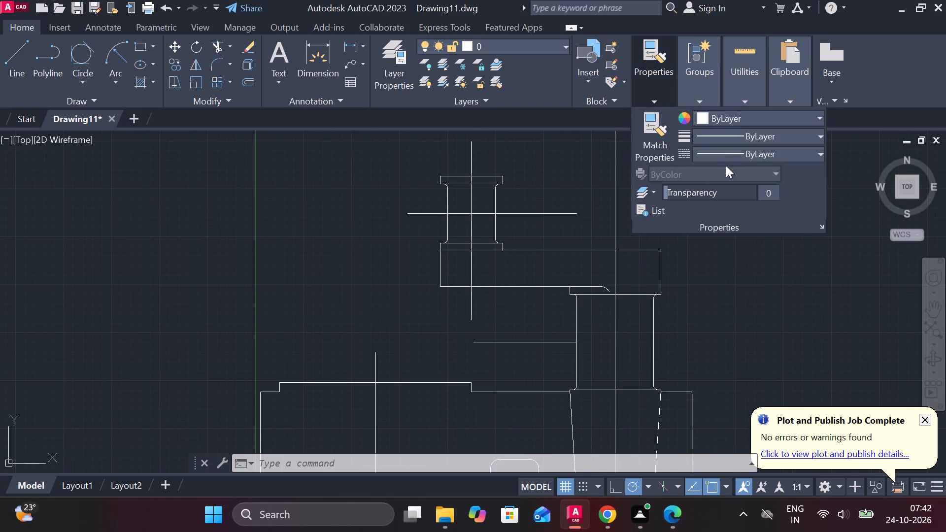
pyautogui.click(724, 157)
pyautogui.click(719, 234)
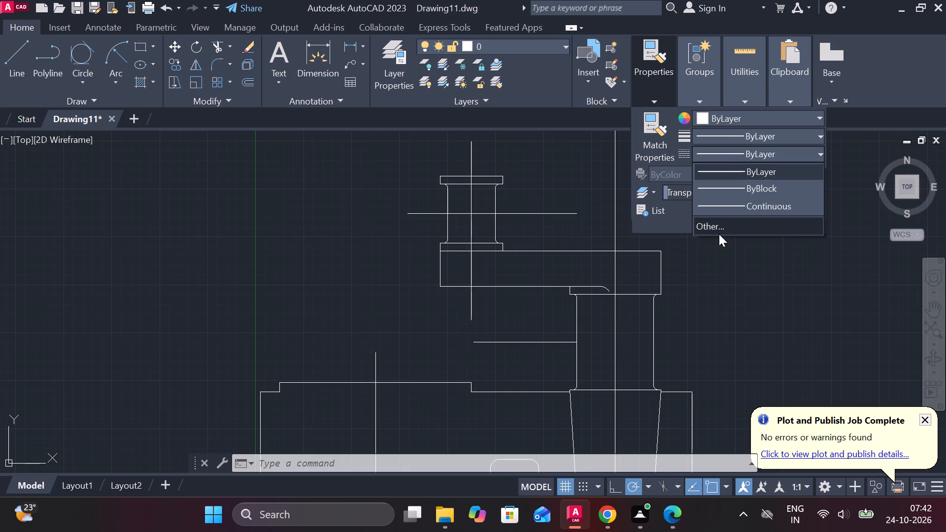
pyautogui.click(589, 122)
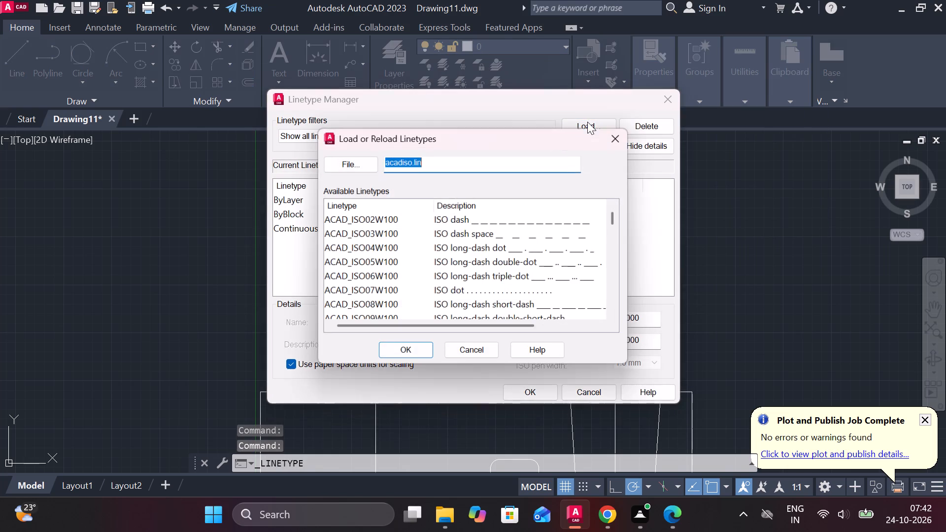
pyautogui.scroll(-5, 336, 284)
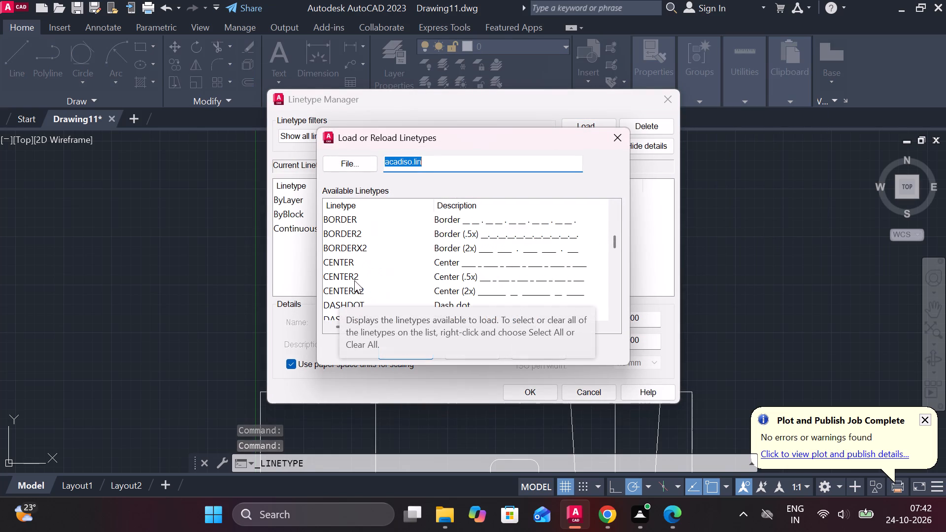
pyautogui.click(352, 264)
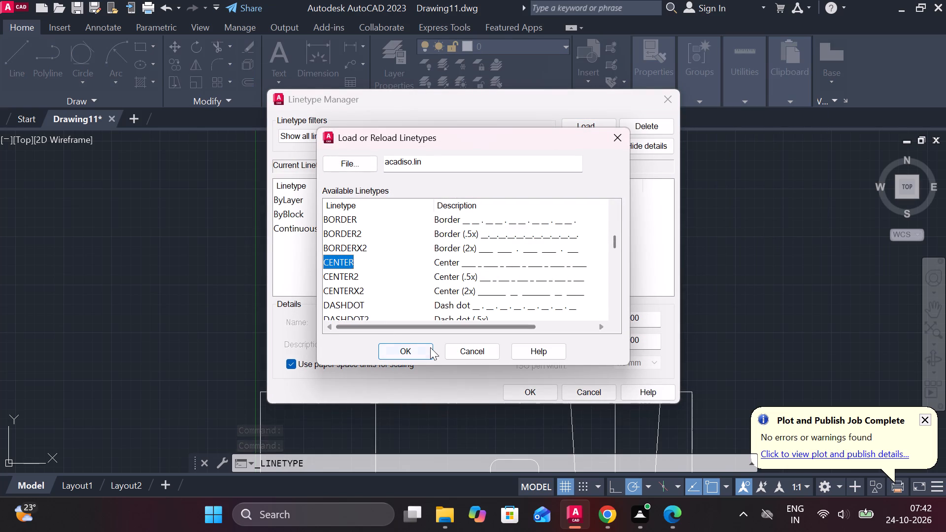
pyautogui.click(430, 356)
# Load the DASHED linetype from acadiso.lin into the drawing.
pyautogui.click(588, 124)
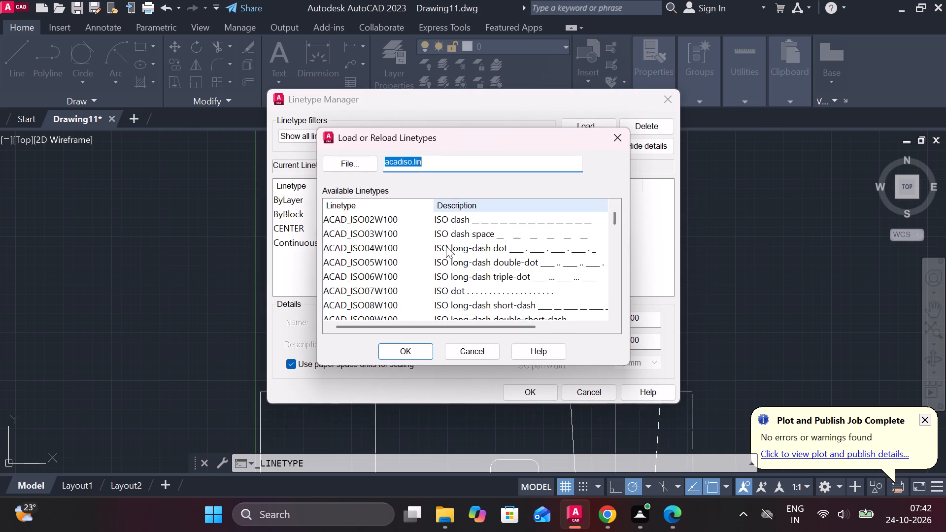
pyautogui.scroll(-4, 419, 253)
pyautogui.scroll(-1, 359, 297)
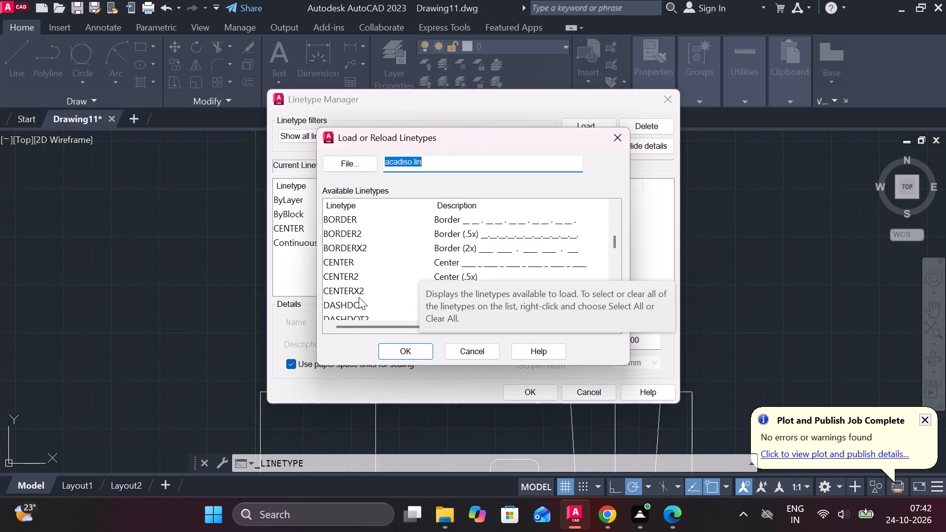
pyautogui.scroll(-1, 340, 300)
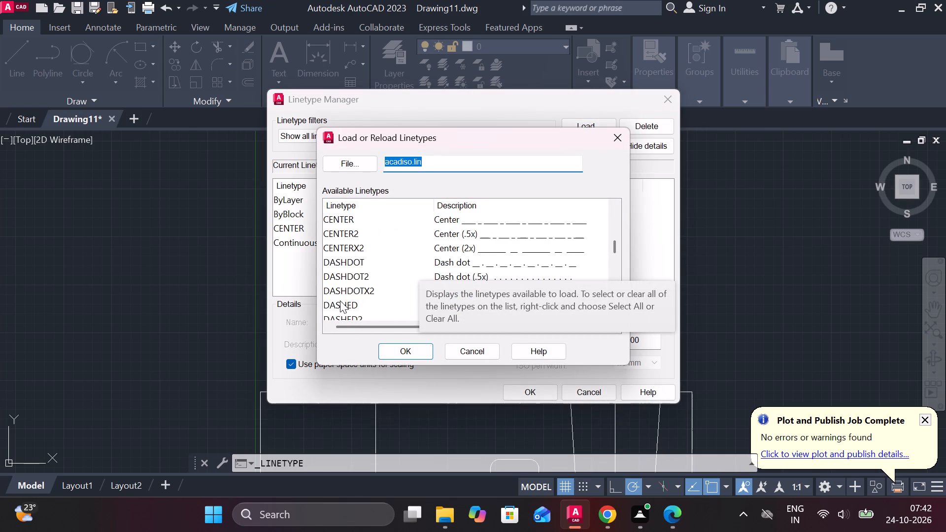
pyautogui.click(340, 300)
pyautogui.click(419, 351)
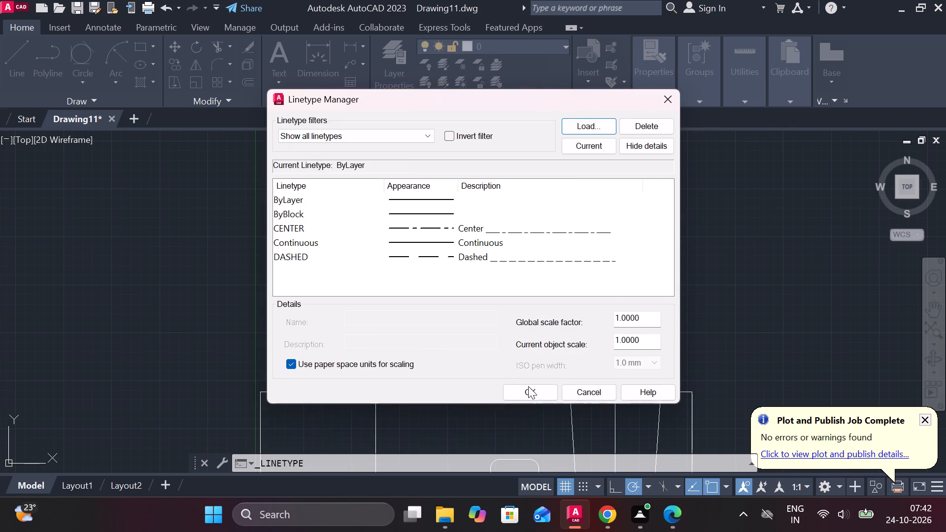
# Set the linetype global scale factor and the current object scale both to 0.6, and apply the linetype settings.
pyautogui.moveTo(648, 315); pyautogui.dragTo(558, 323)
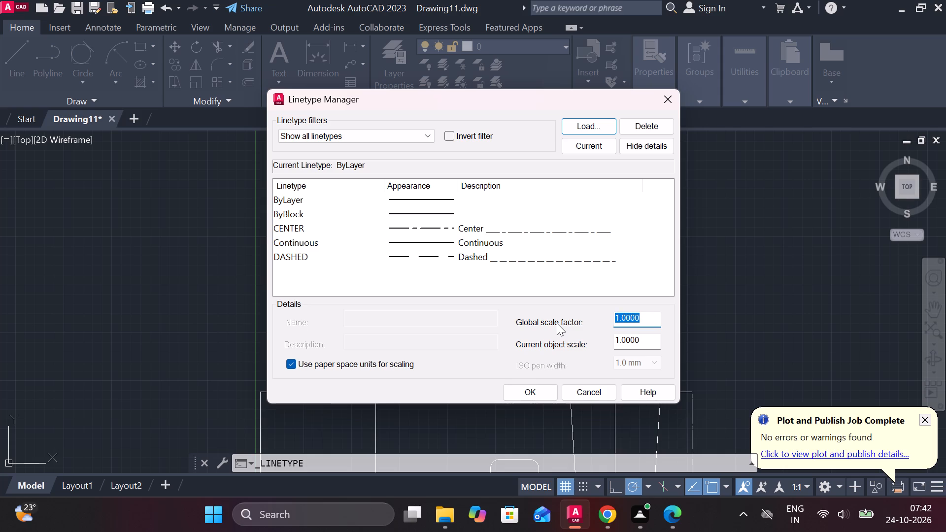
pyautogui.press('.')
pyautogui.press('6')
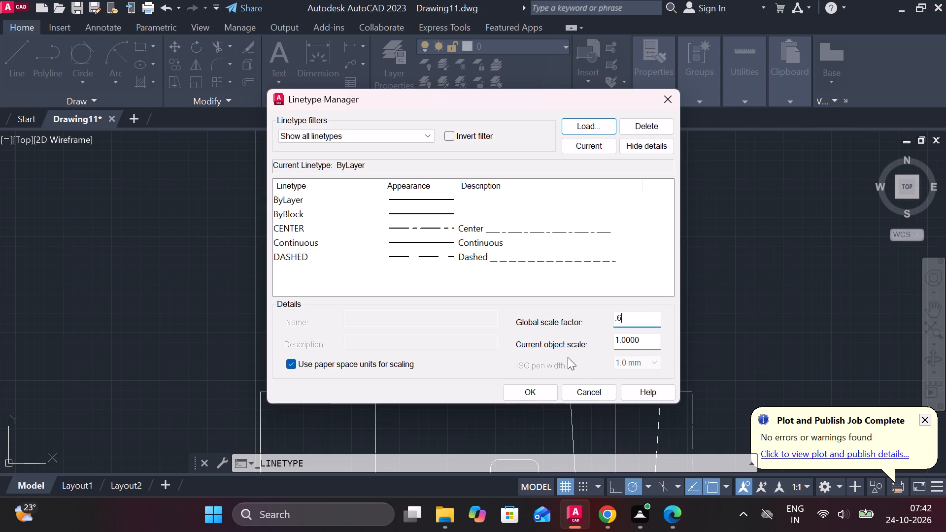
pyautogui.moveTo(642, 344); pyautogui.dragTo(610, 344)
pyautogui.write('.6')
pyautogui.click(544, 382)
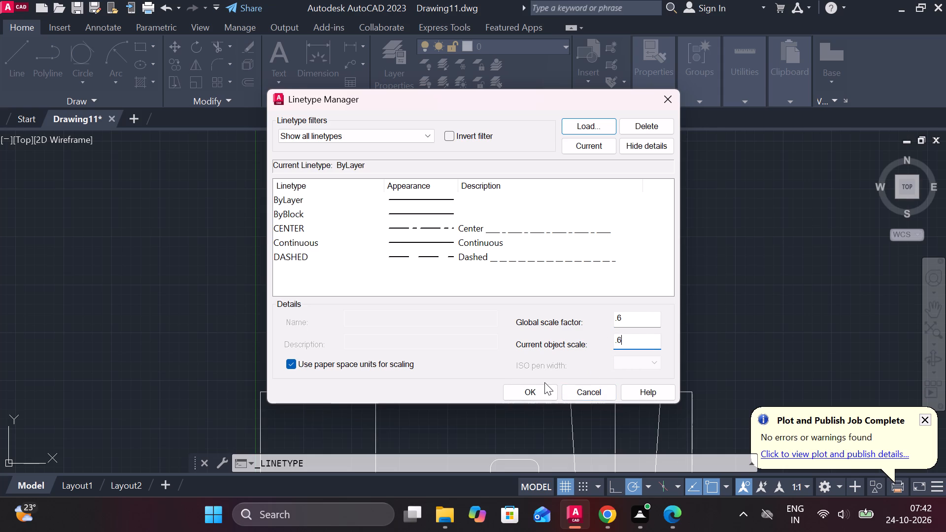
pyautogui.click(534, 386)
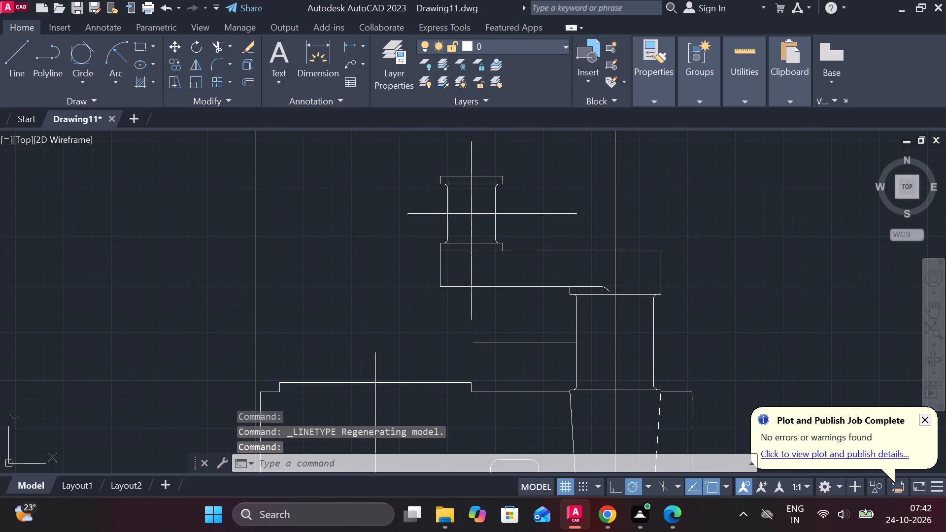
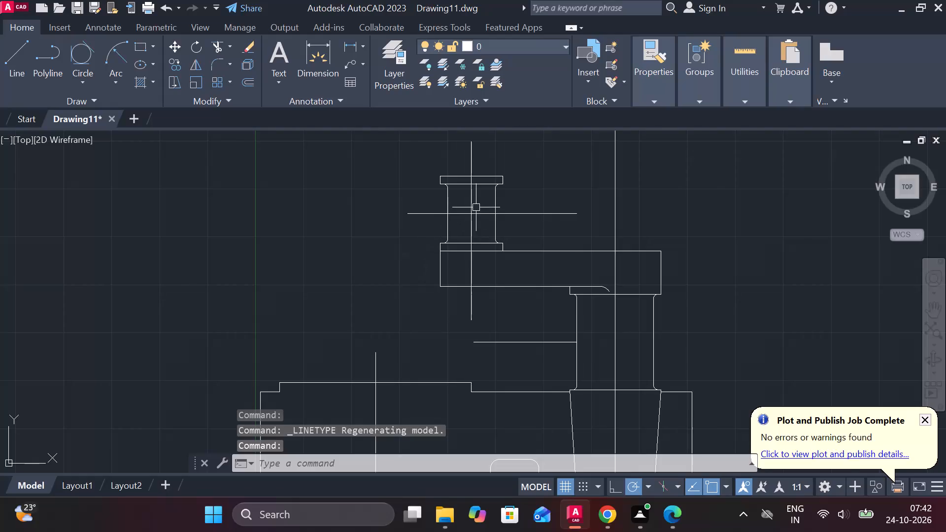
# Apply the CENTER linetype to the vertical and horizontal centre lines of the filleted I-shaped section.
pyautogui.click(470, 189)
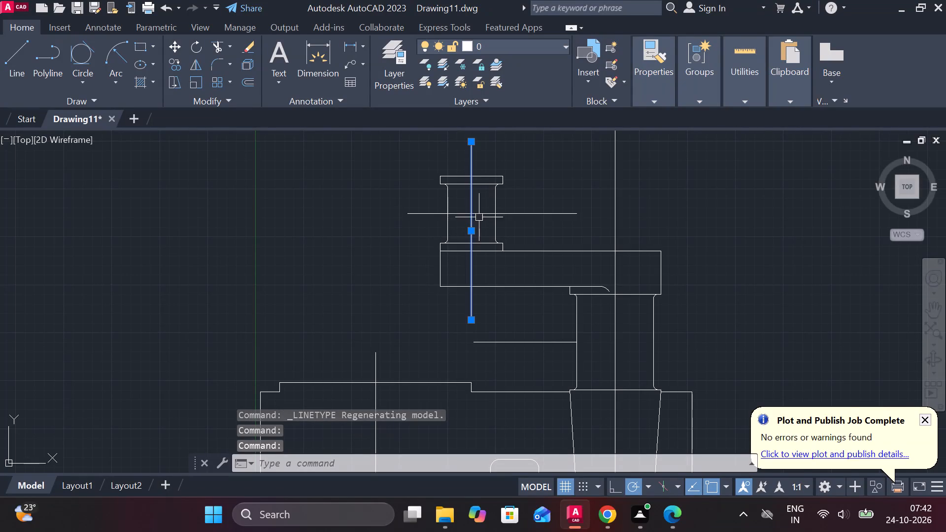
pyautogui.click(479, 216)
pyautogui.click(646, 95)
pyautogui.click(737, 148)
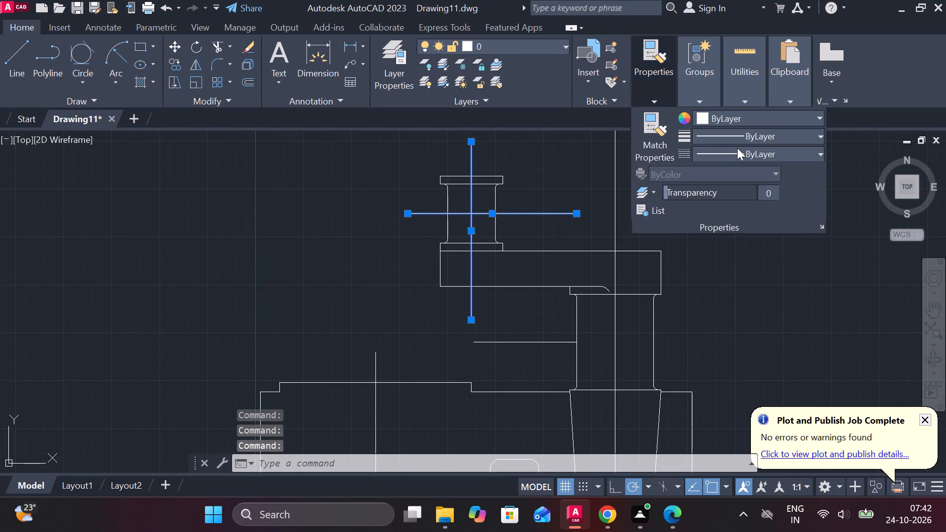
pyautogui.click(733, 201)
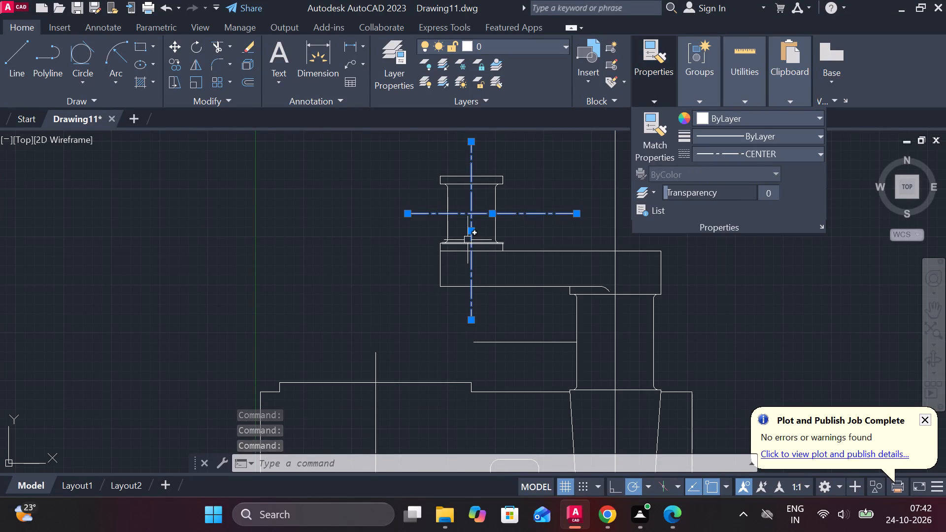
pyautogui.press('Escape')
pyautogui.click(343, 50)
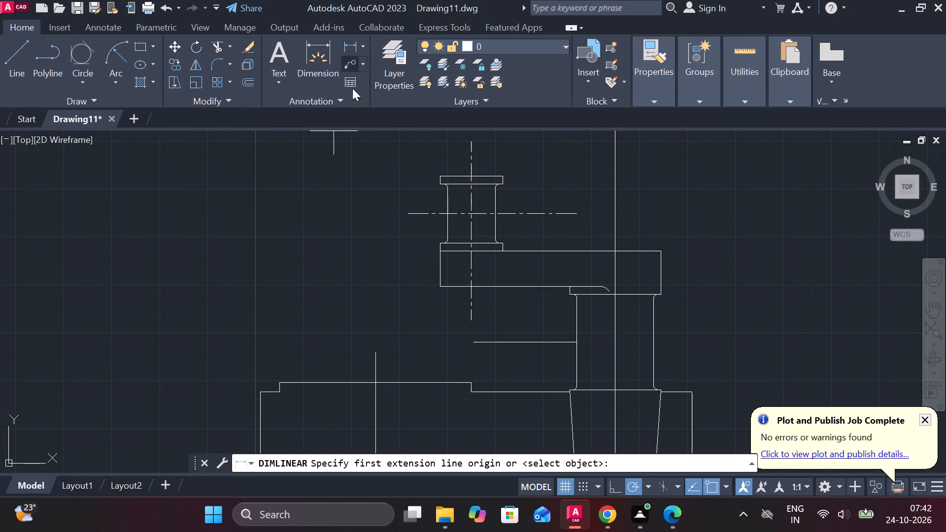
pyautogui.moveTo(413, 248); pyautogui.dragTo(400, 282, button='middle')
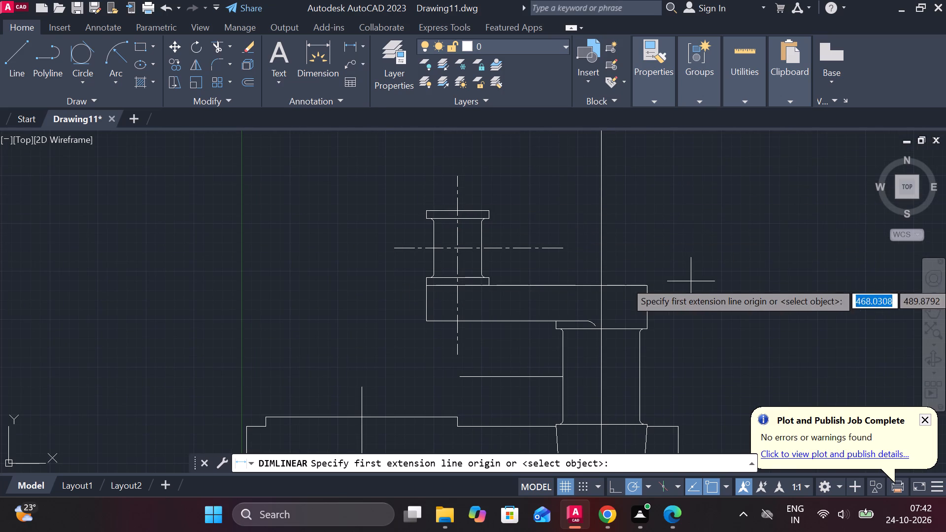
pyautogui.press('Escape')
# Join the two collinear vertical lines along the column's axis, down to the lower view, into one line.
pyautogui.click(604, 208)
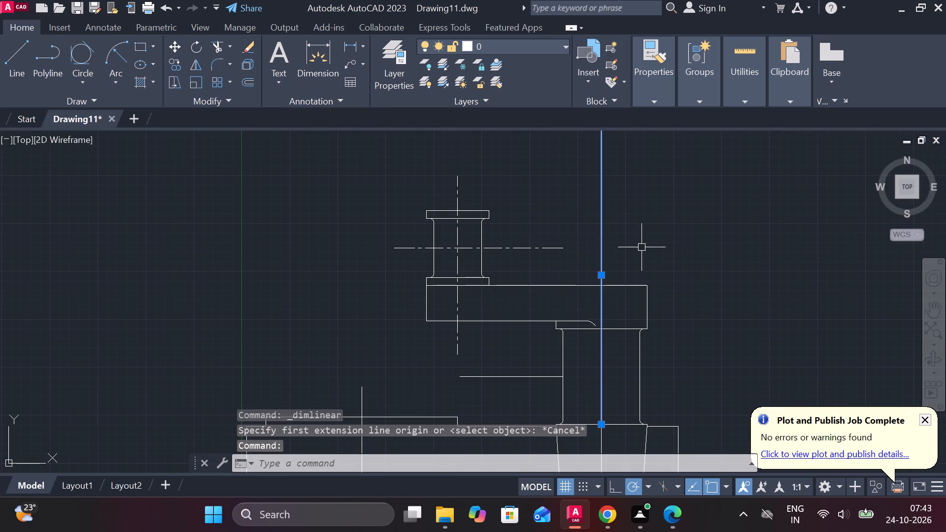
pyautogui.scroll(-2, 658, 267)
pyautogui.scroll(1, 665, 364)
pyautogui.moveTo(718, 382); pyautogui.dragTo(697, 344, button='middle')
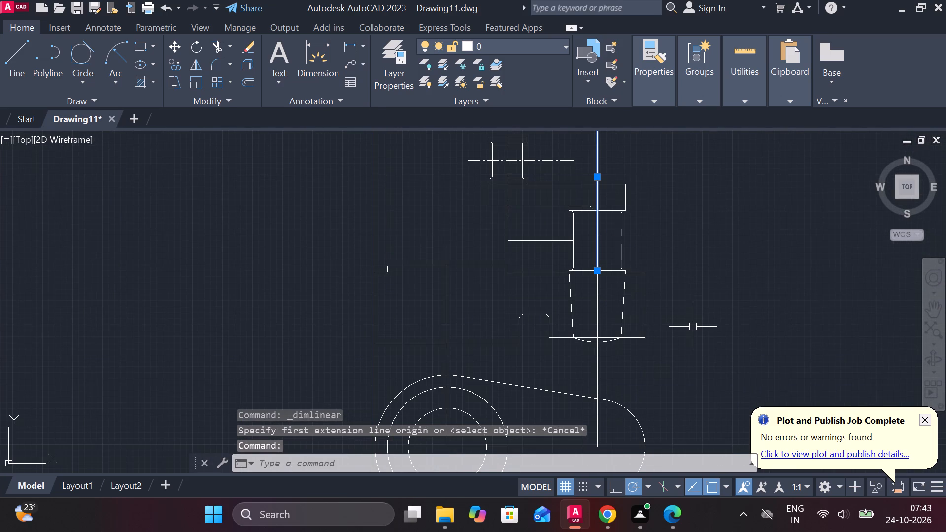
pyautogui.moveTo(674, 318); pyautogui.dragTo(660, 268, button='middle')
pyautogui.moveTo(660, 266); pyautogui.dragTo(660, 252, button='middle')
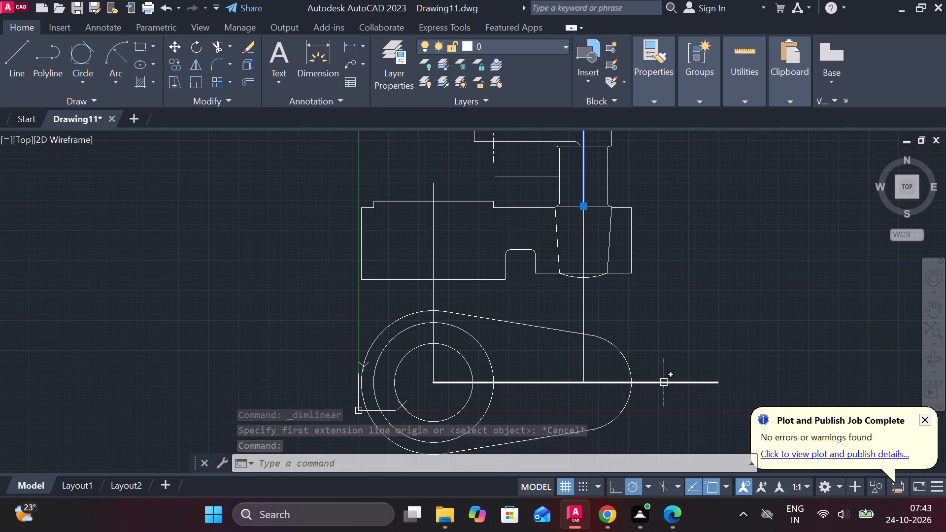
pyautogui.click(584, 307)
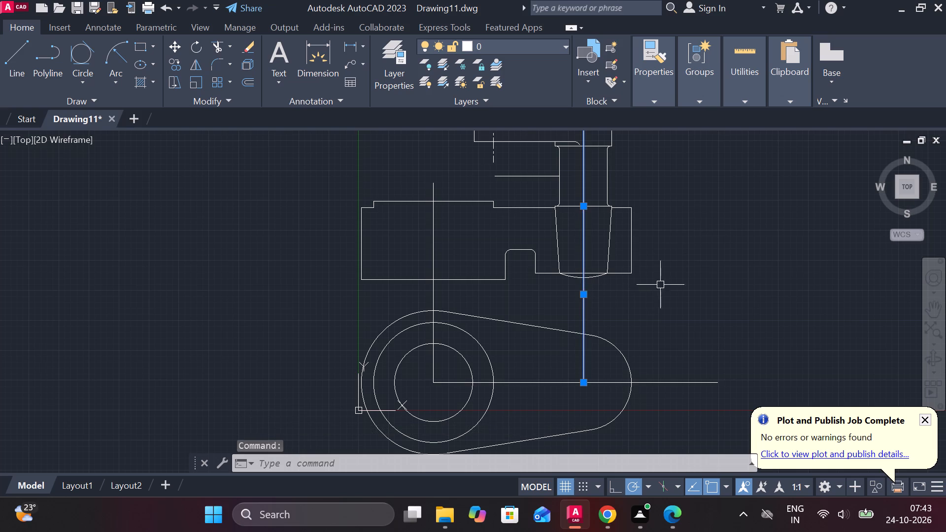
pyautogui.press('j')
pyautogui.press('Return')
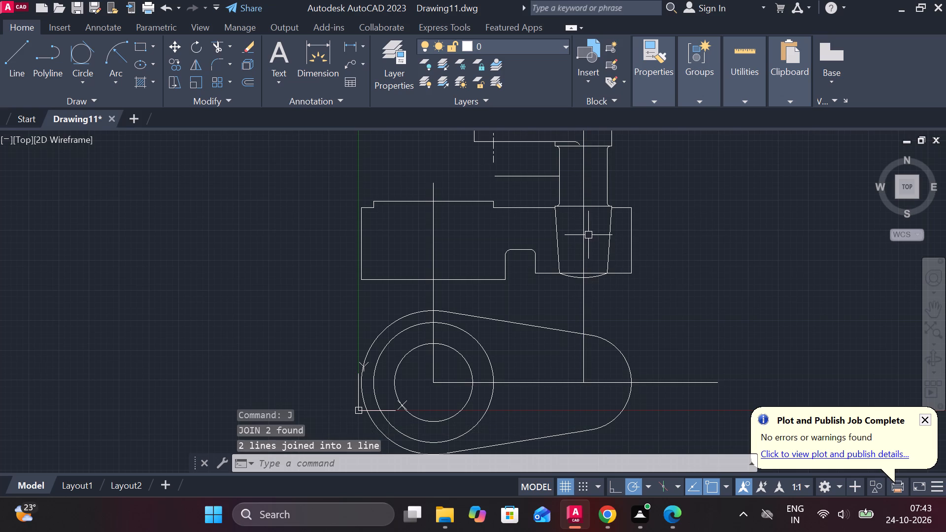
pyautogui.click(586, 230)
pyautogui.scroll(-1, 643, 264)
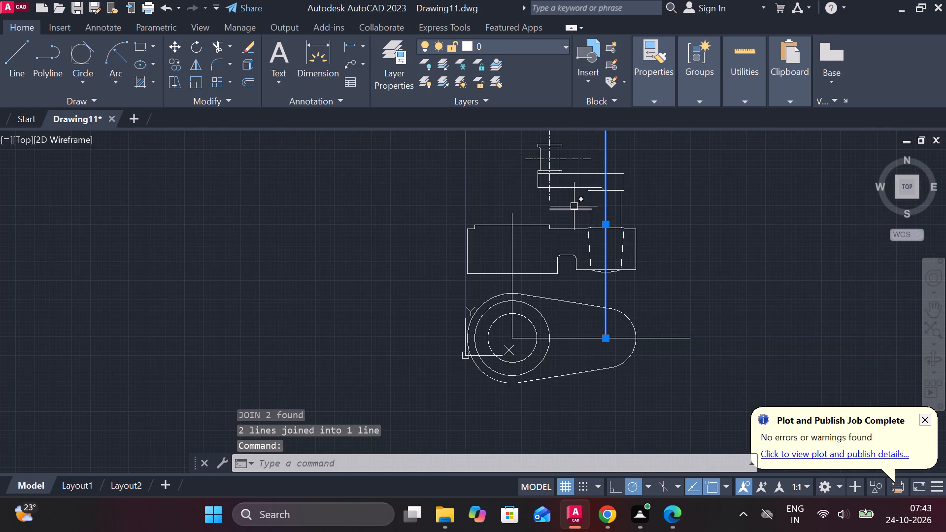
pyautogui.scroll(2, 574, 206)
pyautogui.press('Escape')
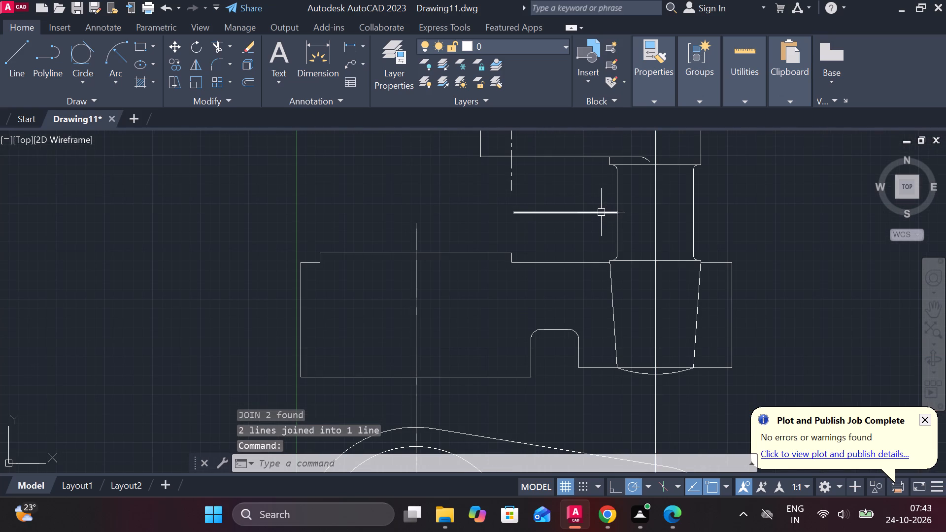
# Lengthen the horizontal line beside the column so it crosses the column and extends past its far edge.
pyautogui.click(601, 212)
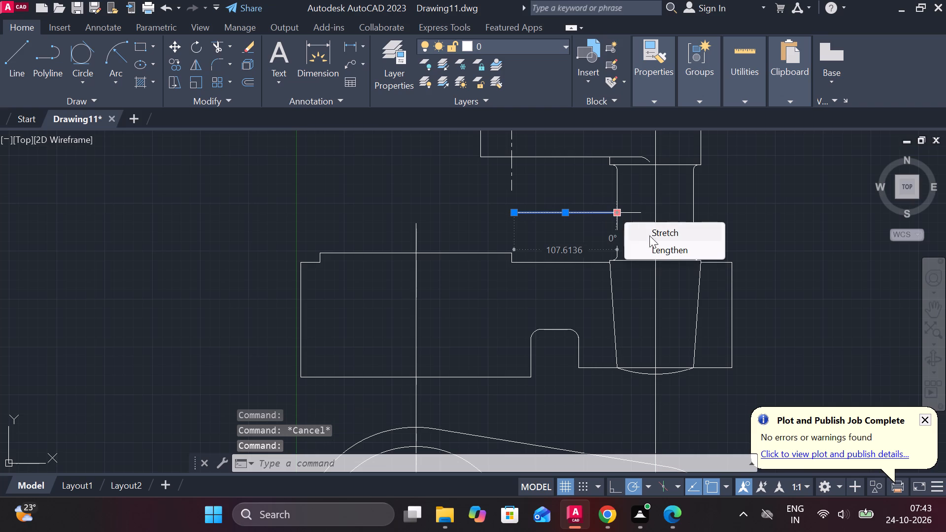
pyautogui.click(667, 246)
pyautogui.click(749, 234)
pyautogui.press('Escape')
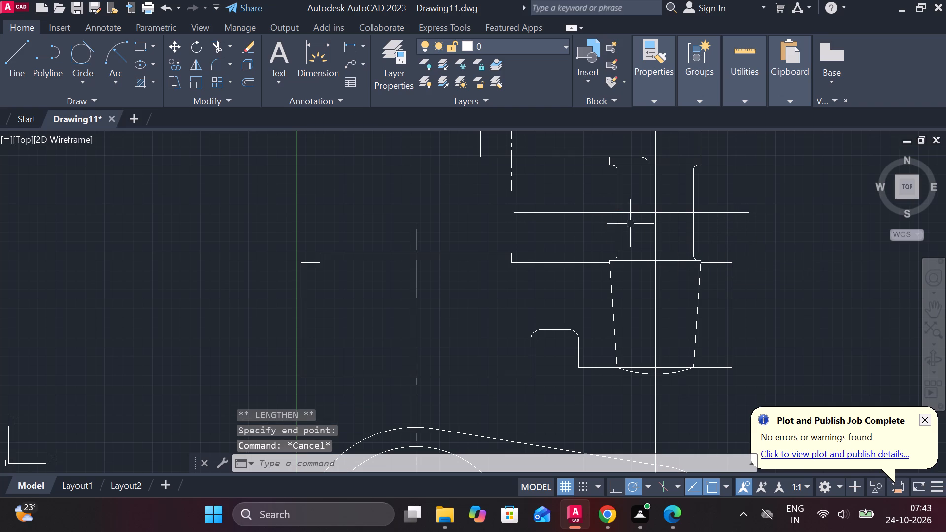
# Apply the CENTER linetype to the column's horizontal line and its joined vertical axis line.
pyautogui.moveTo(614, 231); pyautogui.dragTo(623, 327, button='middle')
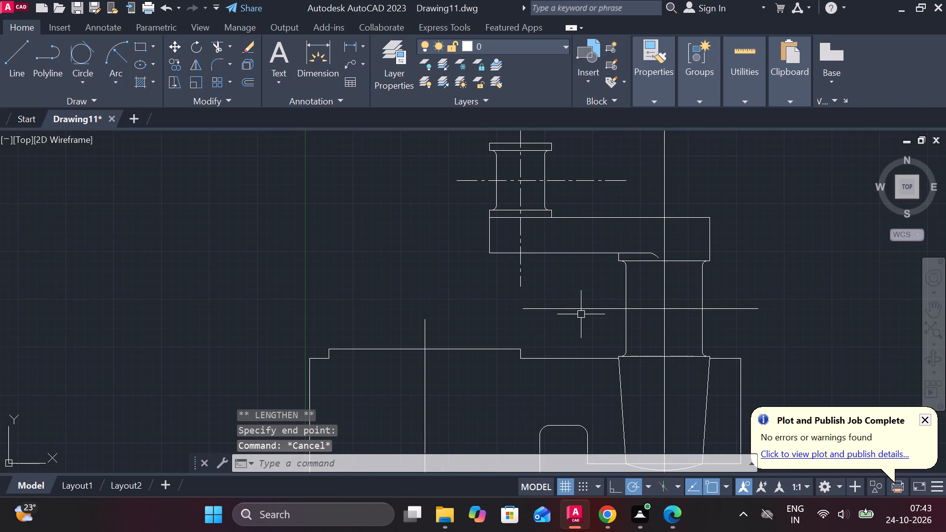
pyautogui.click(578, 311)
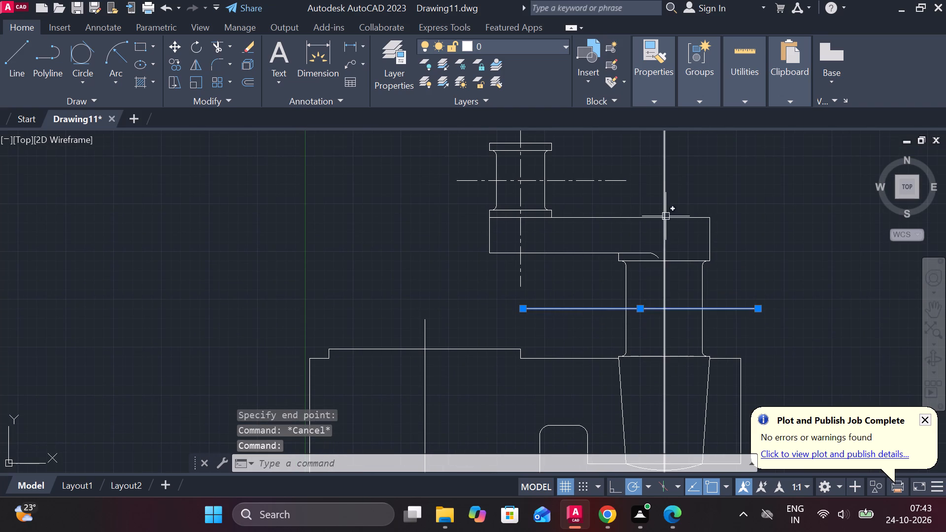
pyautogui.click(665, 206)
pyautogui.click(710, 95)
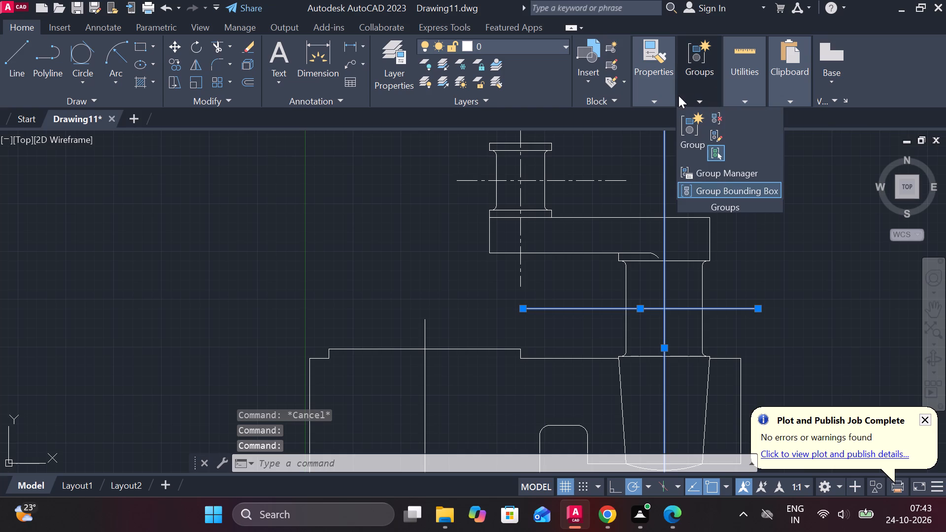
pyautogui.click(668, 95)
pyautogui.click(743, 149)
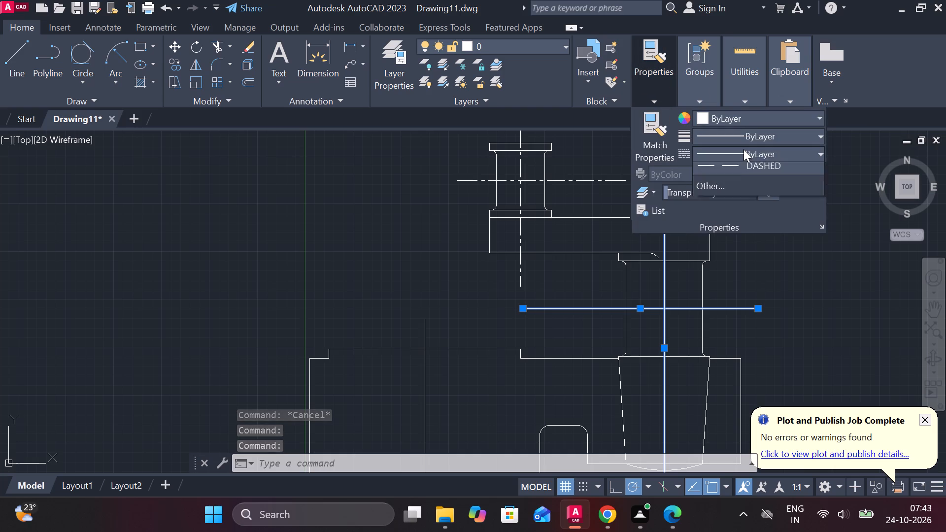
pyautogui.click(754, 209)
pyautogui.press('Escape')
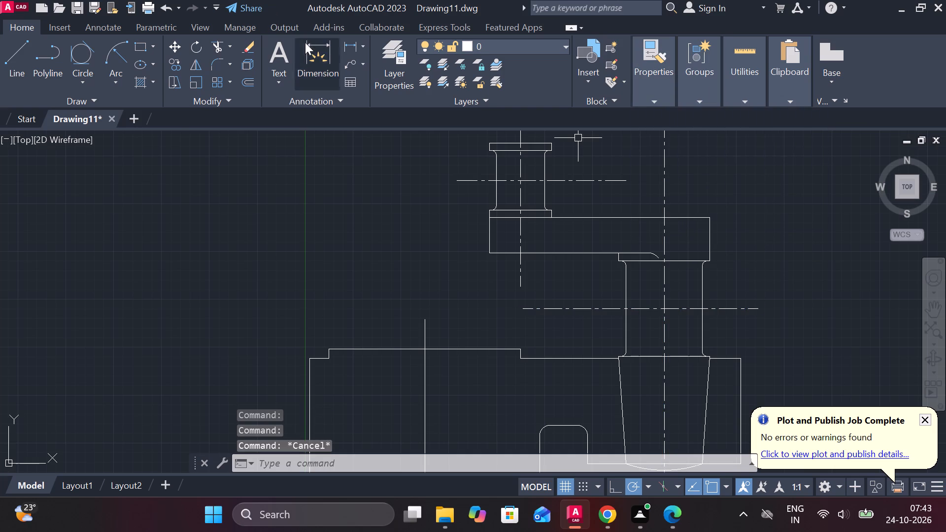
# Add a linear dimension for the top flange width of the I-shaped section, placed just above the flange.
pyautogui.click(353, 44)
pyautogui.moveTo(382, 152); pyautogui.dragTo(294, 284, button='middle')
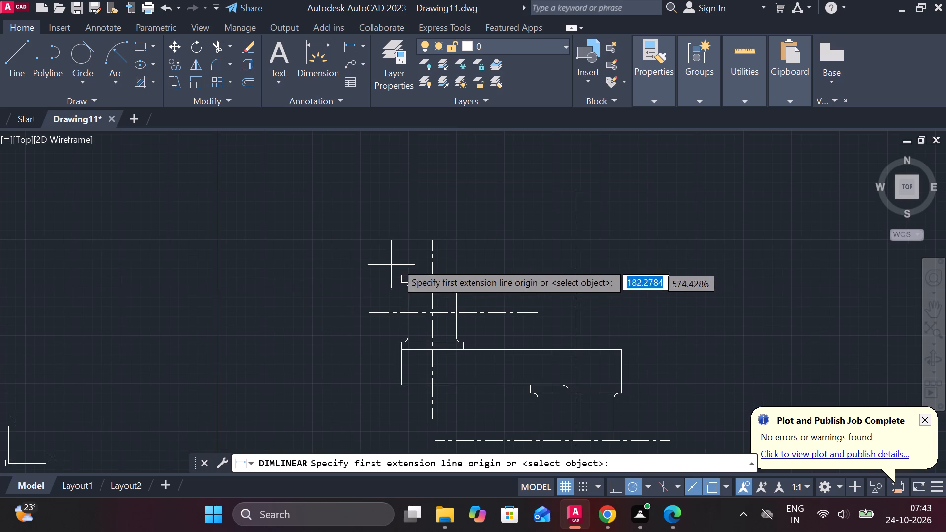
pyautogui.scroll(2, 411, 298)
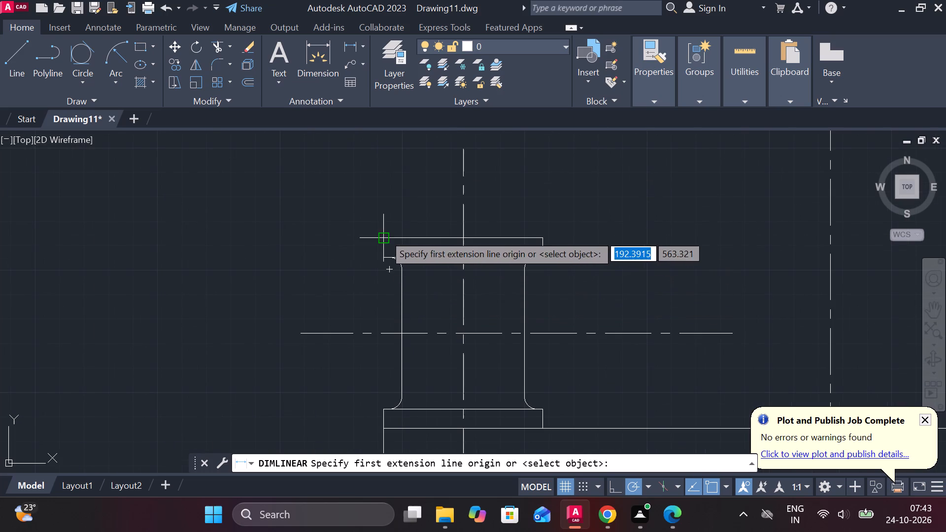
pyautogui.click(384, 234)
pyautogui.click(541, 237)
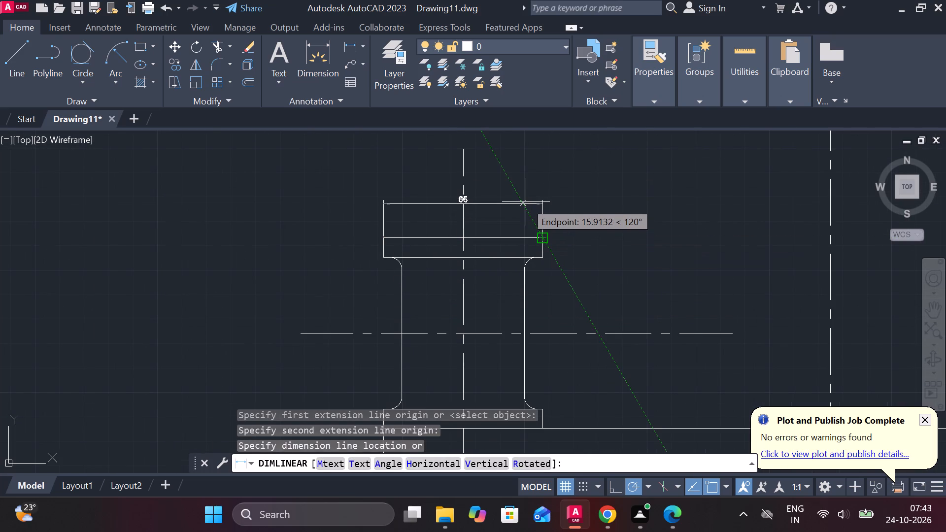
pyautogui.click(526, 211)
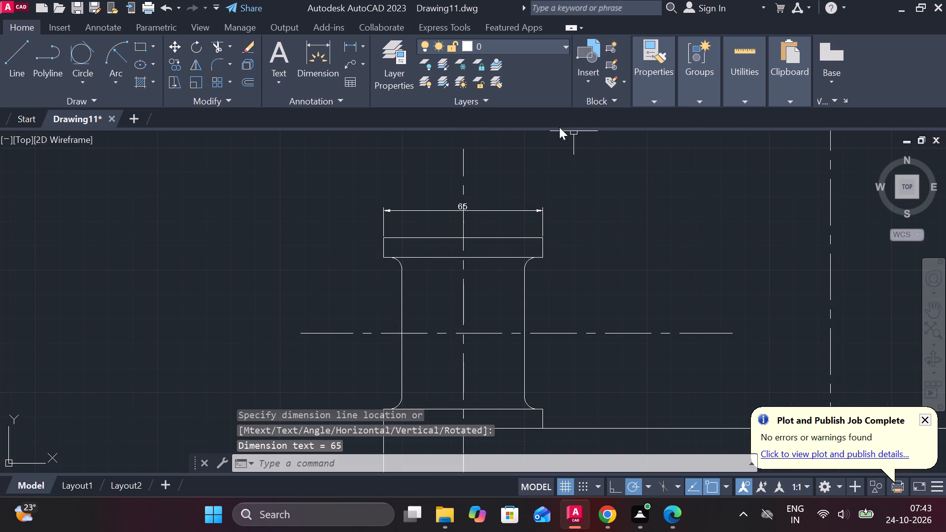
# Modify the ISO-25 dimension style with an arrow size of 4 and a text height of 6.5.
pyautogui.write('d')
pyautogui.press('space')
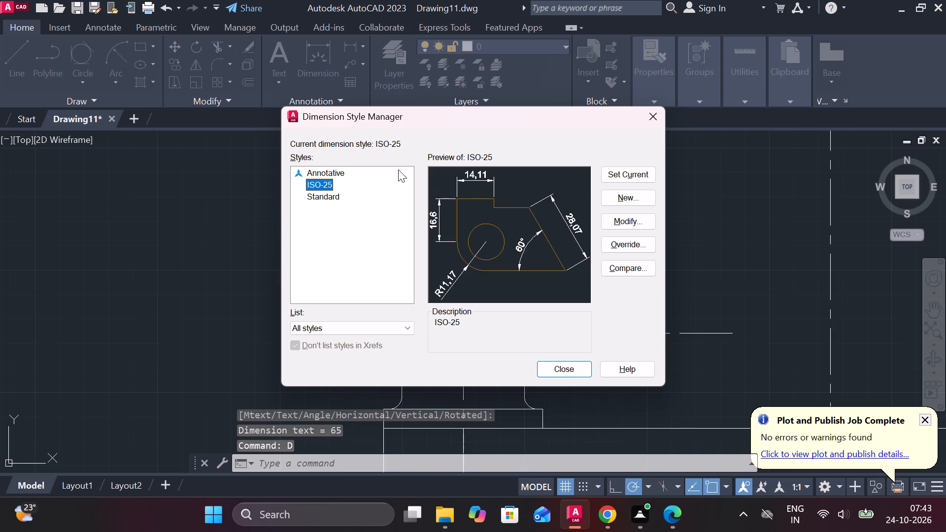
pyautogui.click(616, 222)
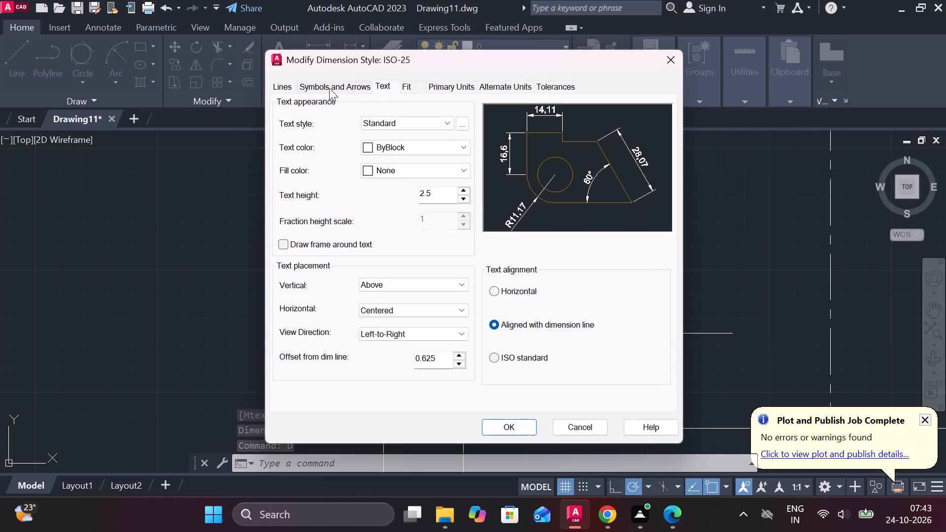
pyautogui.click(329, 88)
pyautogui.moveTo(310, 233); pyautogui.dragTo(285, 236)
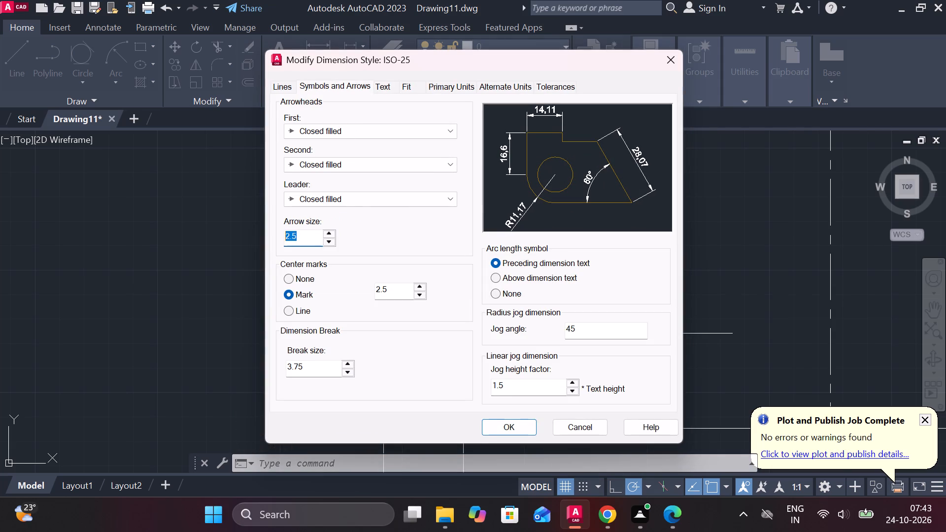
pyautogui.moveTo(285, 236); pyautogui.dragTo(271, 237)
pyautogui.press('4')
pyautogui.click(384, 91)
pyautogui.moveTo(434, 195); pyautogui.dragTo(405, 199)
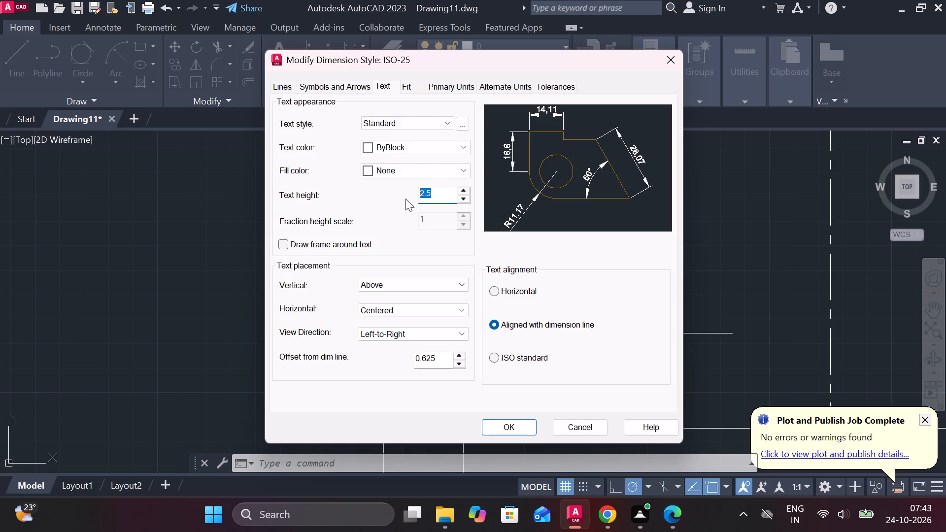
pyautogui.write('6.5')
# Set ISO-25's linear precision to 0, turn off drawing the dimension line between extension lines, and save it as the current style.
pyautogui.click(430, 85)
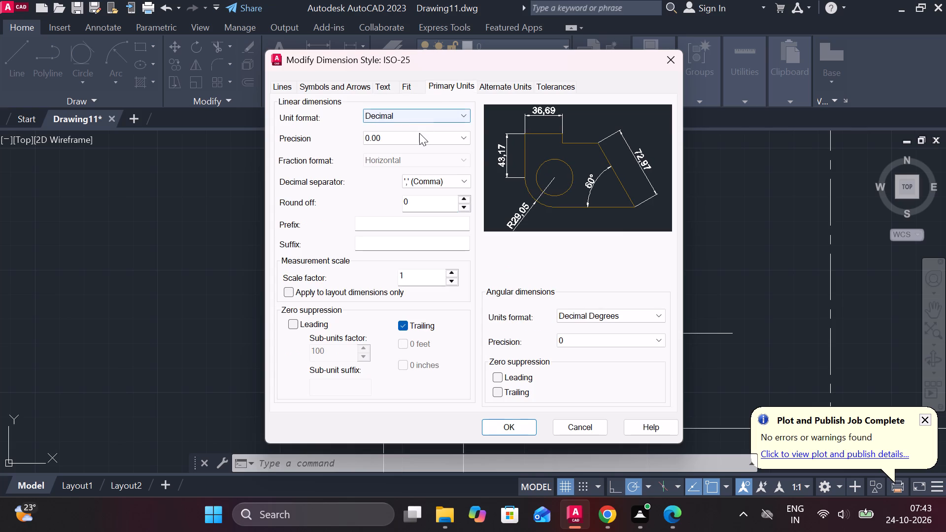
pyautogui.click(419, 133)
pyautogui.click(398, 154)
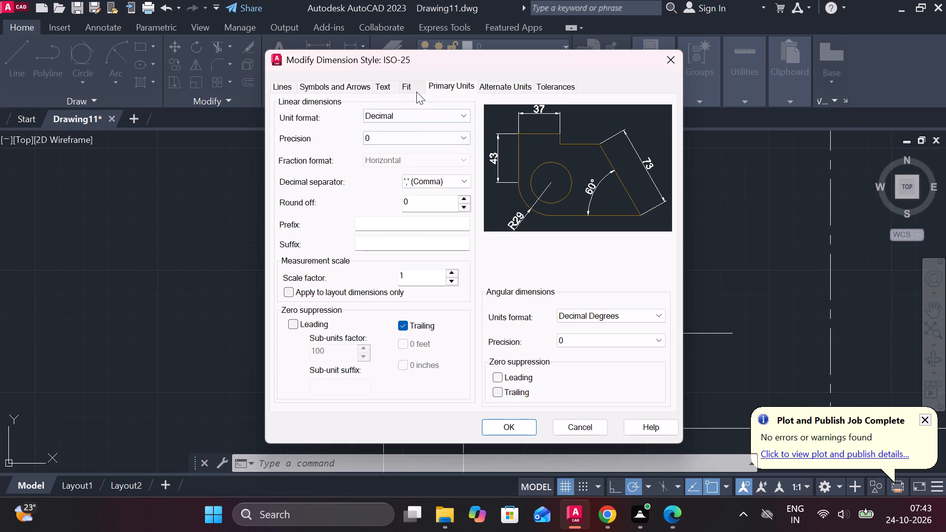
pyautogui.click(416, 92)
pyautogui.click(491, 349)
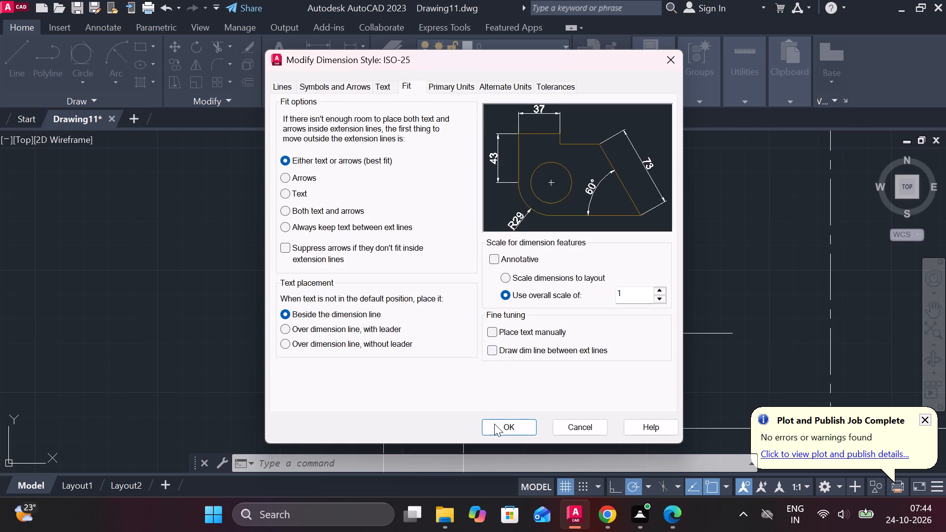
pyautogui.click(494, 427)
pyautogui.click(604, 175)
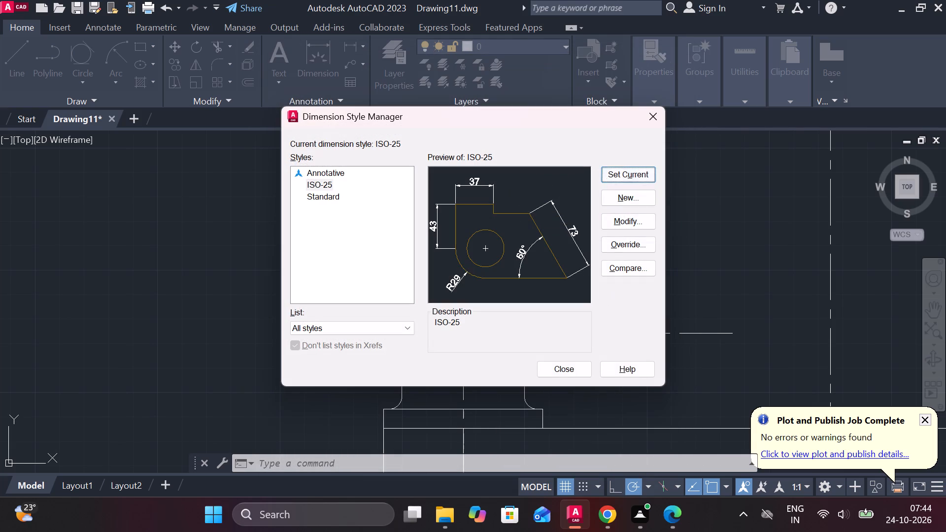
pyautogui.click(564, 369)
# Add a horizontal linear dimension between the I-shaped section's vertical axis and the column's vertical axis, placed above the flange width dimension.
pyautogui.scroll(-1, 594, 340)
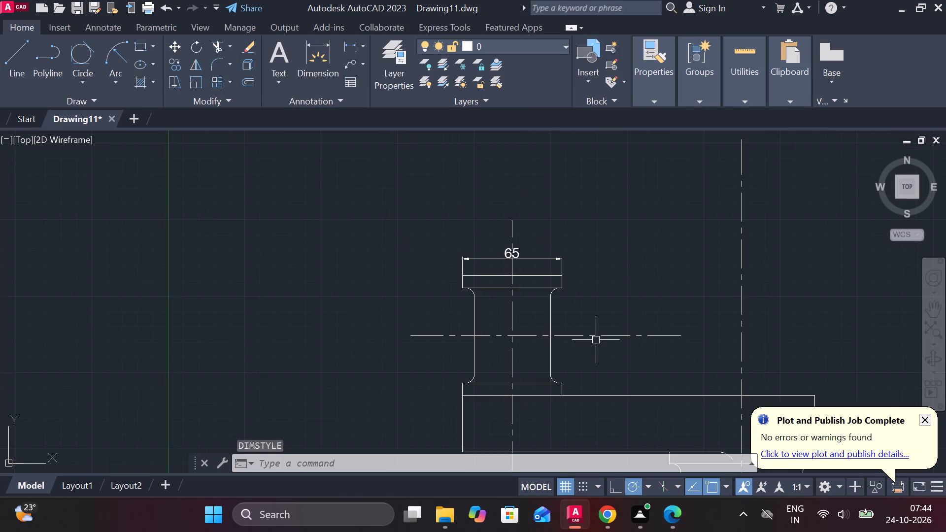
pyautogui.moveTo(594, 340); pyautogui.dragTo(521, 317, button='middle')
pyautogui.doubleClick(356, 49)
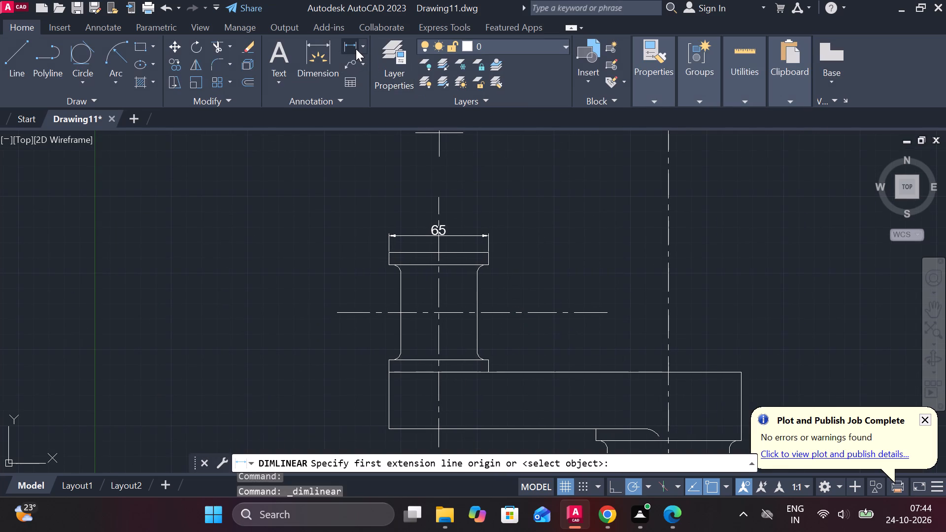
pyautogui.moveTo(506, 245); pyautogui.dragTo(494, 300, button='middle')
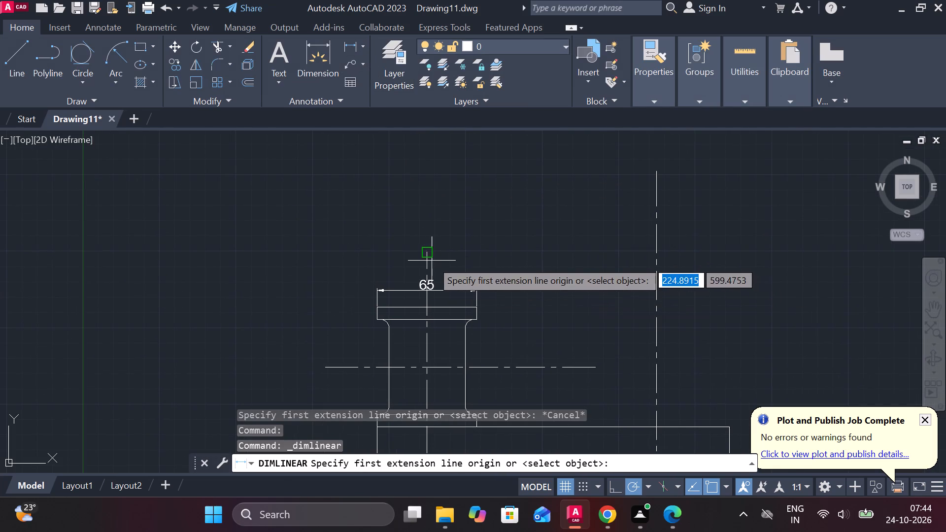
pyautogui.click(432, 261)
pyautogui.click(657, 257)
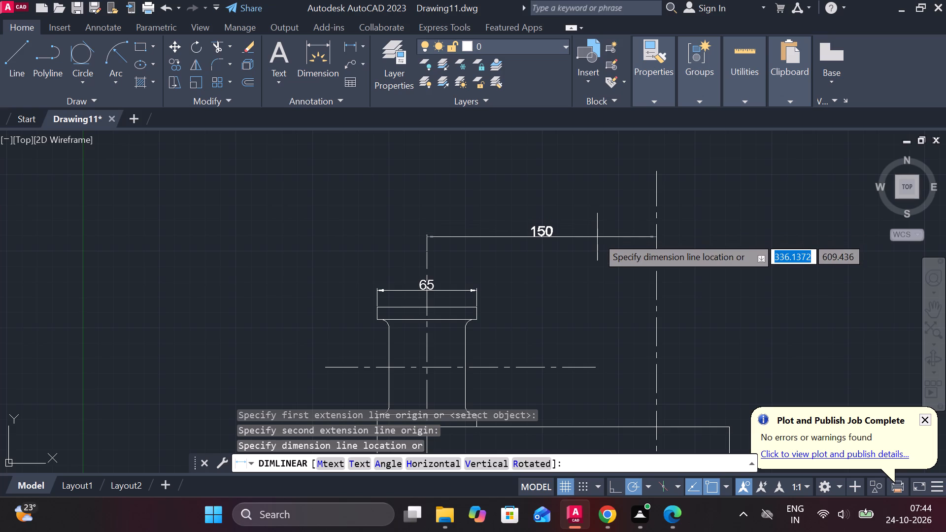
pyautogui.click(597, 237)
# Dimension the I-section's top flange thickness and the web height between its flanges, aligned in one vertical chain beside the section.
pyautogui.moveTo(595, 309); pyautogui.dragTo(591, 259, button='middle')
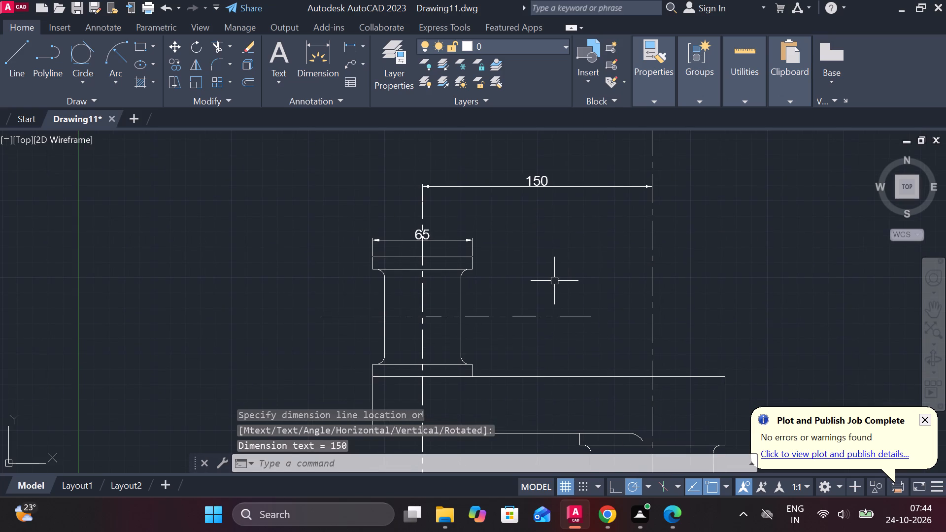
pyautogui.press('space')
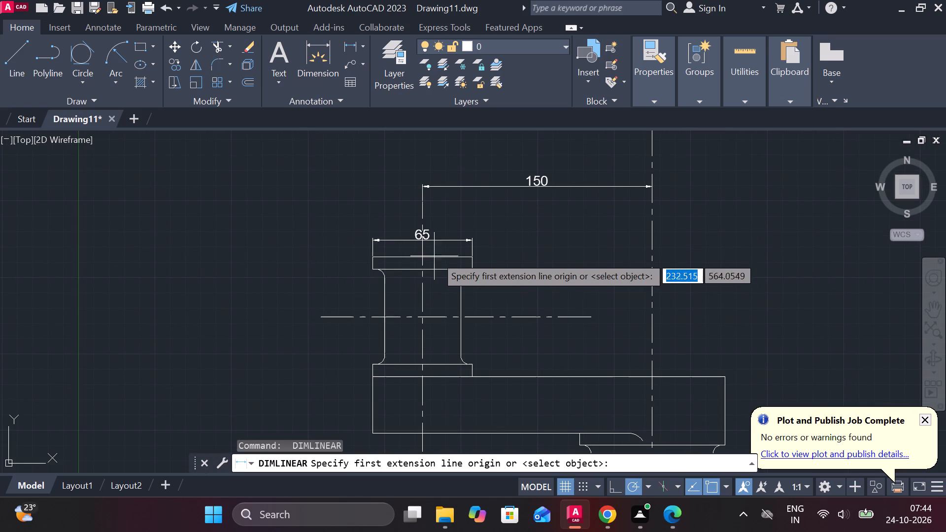
pyautogui.click(466, 256)
pyautogui.click(474, 270)
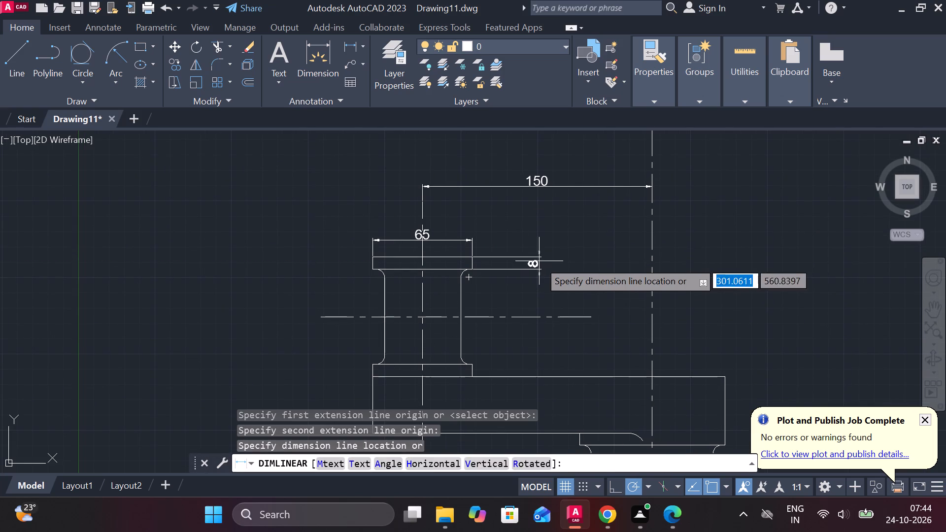
pyautogui.click(506, 261)
pyautogui.press('space')
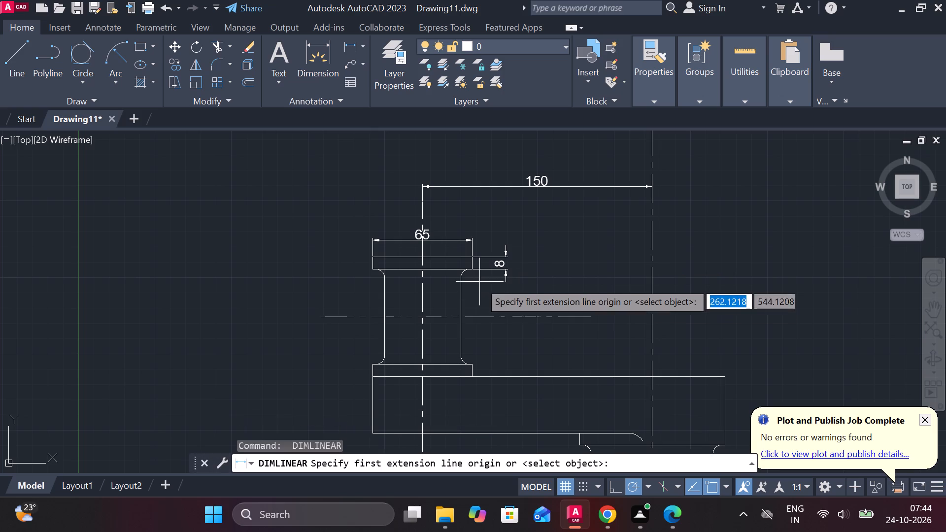
pyautogui.click(477, 276)
pyautogui.click(472, 362)
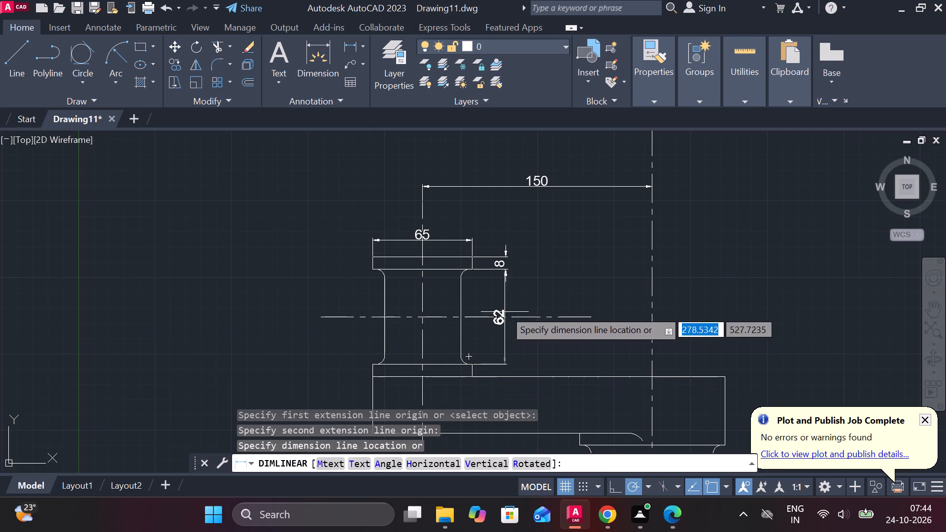
pyautogui.click(501, 270)
# Continue the vertical dimension chain with the I-section's bottom flange thickness and the thickness of the arm below it.
pyautogui.moveTo(517, 345); pyautogui.dragTo(528, 272, button='middle')
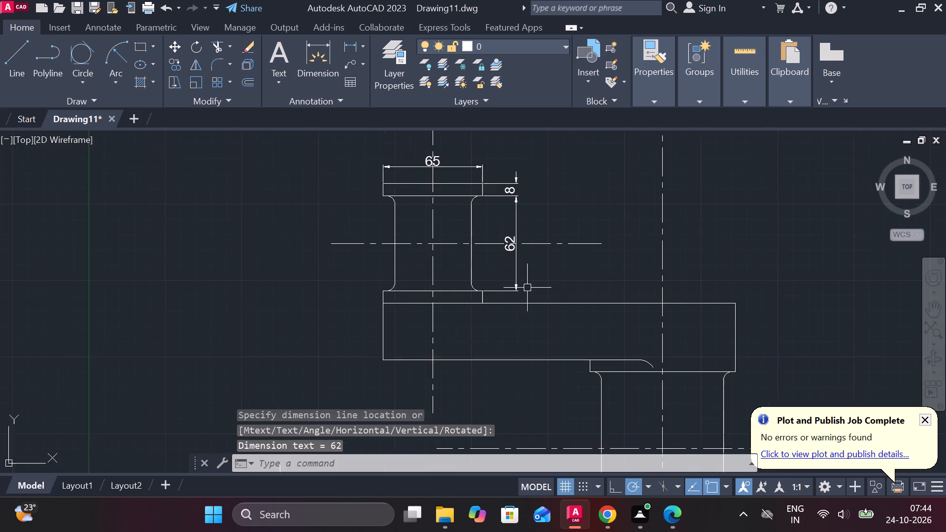
pyautogui.scroll(3, 527, 288)
pyautogui.press('space')
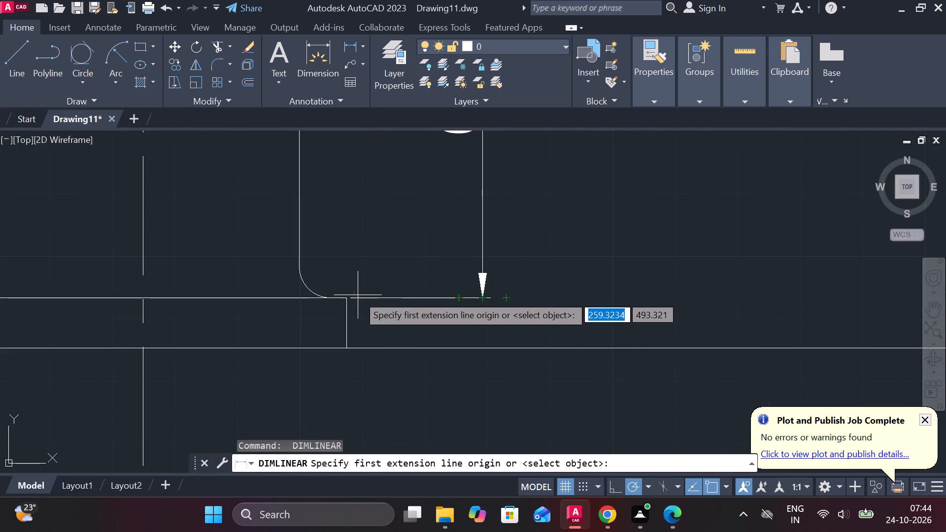
pyautogui.click(349, 296)
pyautogui.click(348, 345)
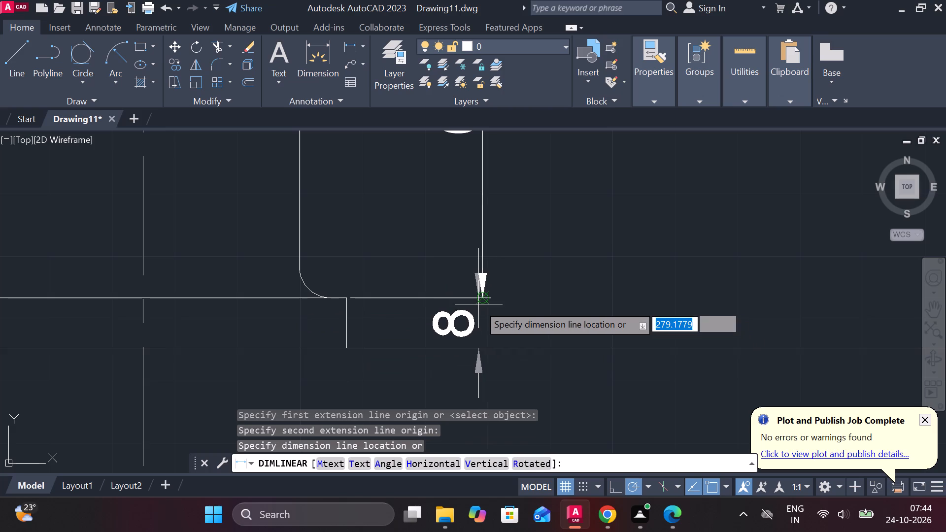
pyautogui.click(482, 300)
pyautogui.scroll(-2, 543, 318)
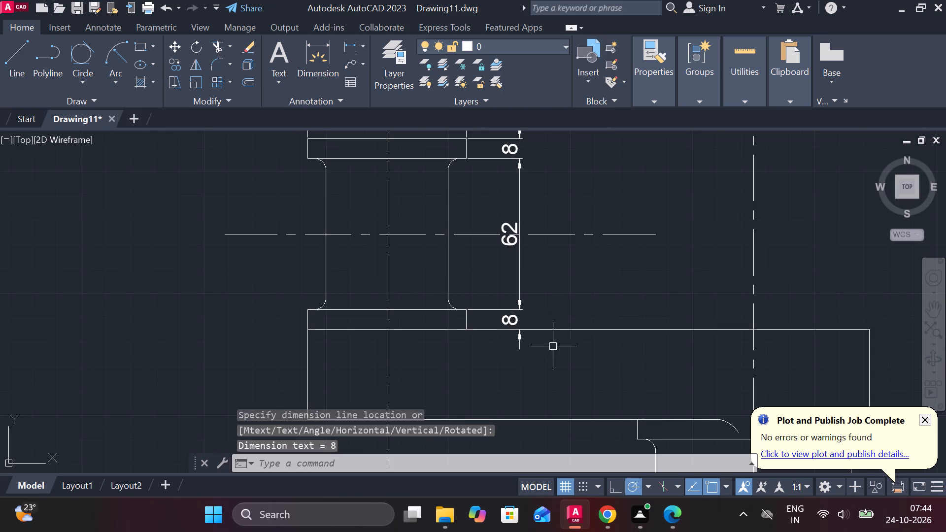
pyautogui.press('space')
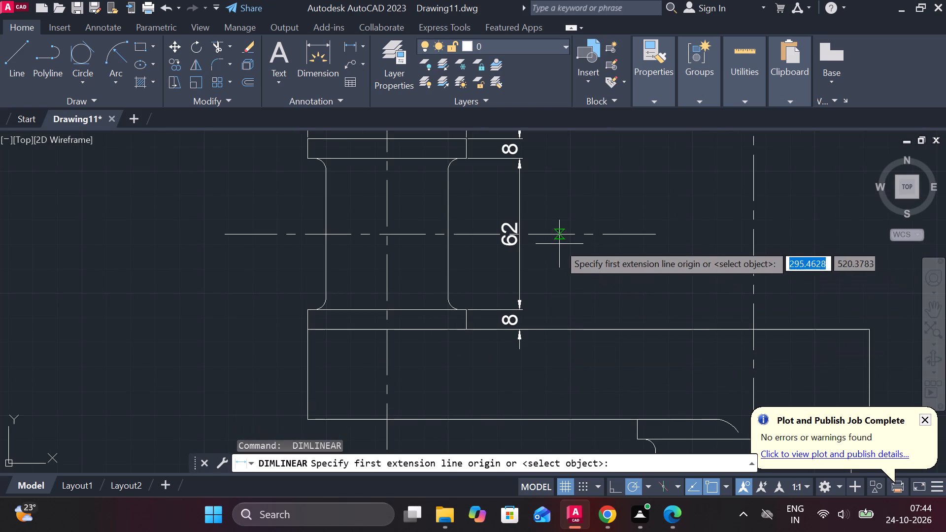
pyautogui.click(539, 330)
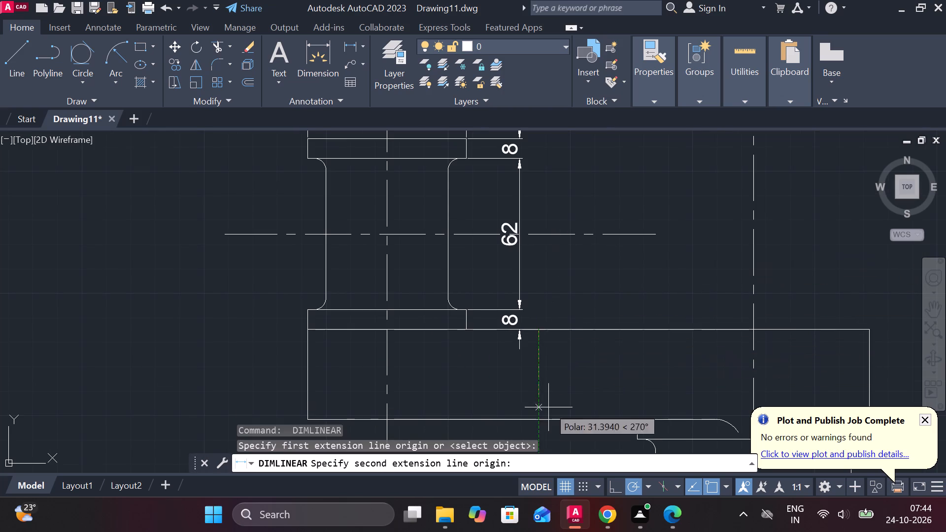
pyautogui.click(549, 412)
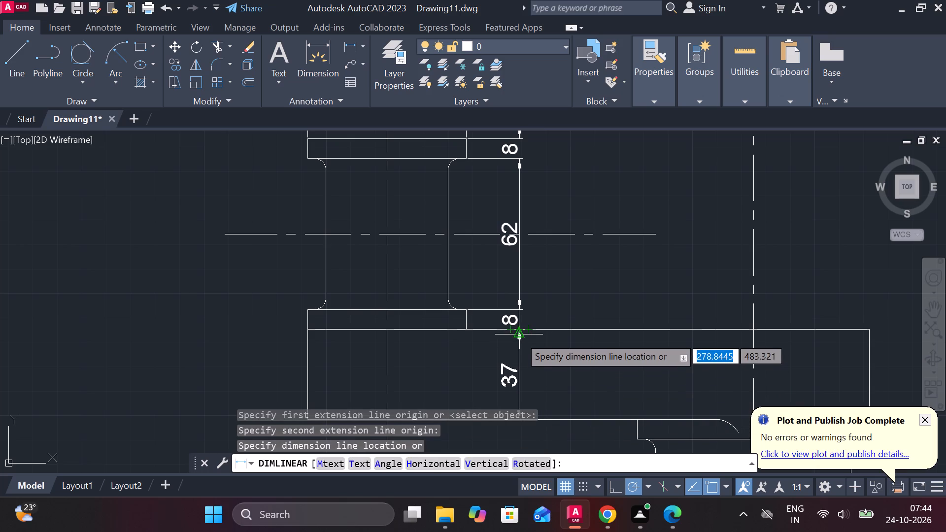
pyautogui.click(519, 336)
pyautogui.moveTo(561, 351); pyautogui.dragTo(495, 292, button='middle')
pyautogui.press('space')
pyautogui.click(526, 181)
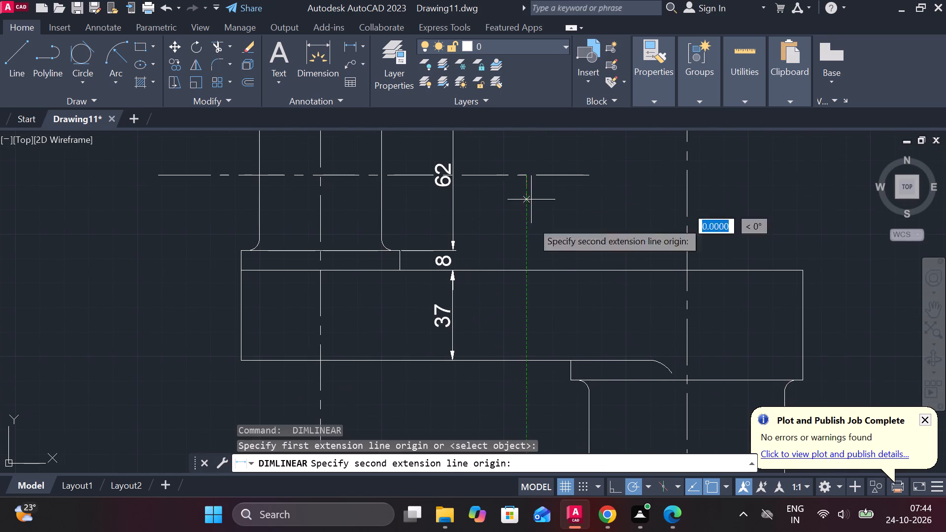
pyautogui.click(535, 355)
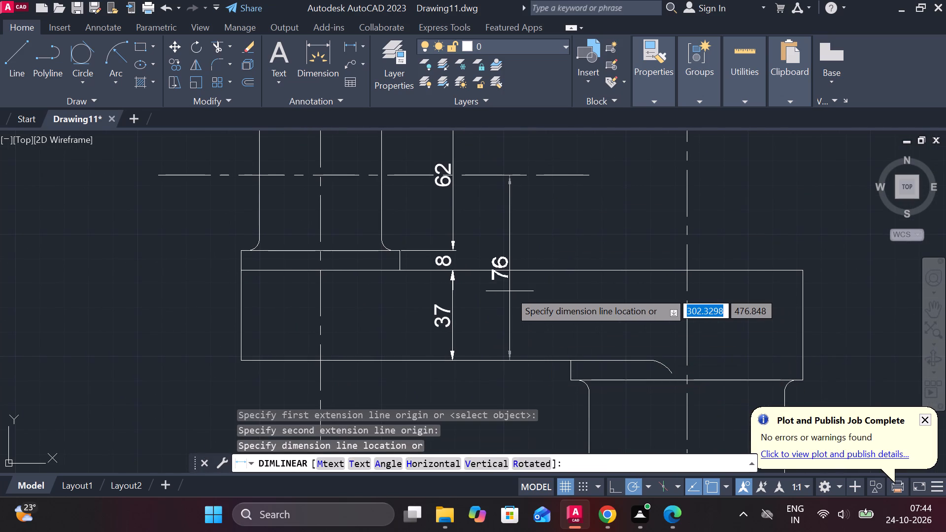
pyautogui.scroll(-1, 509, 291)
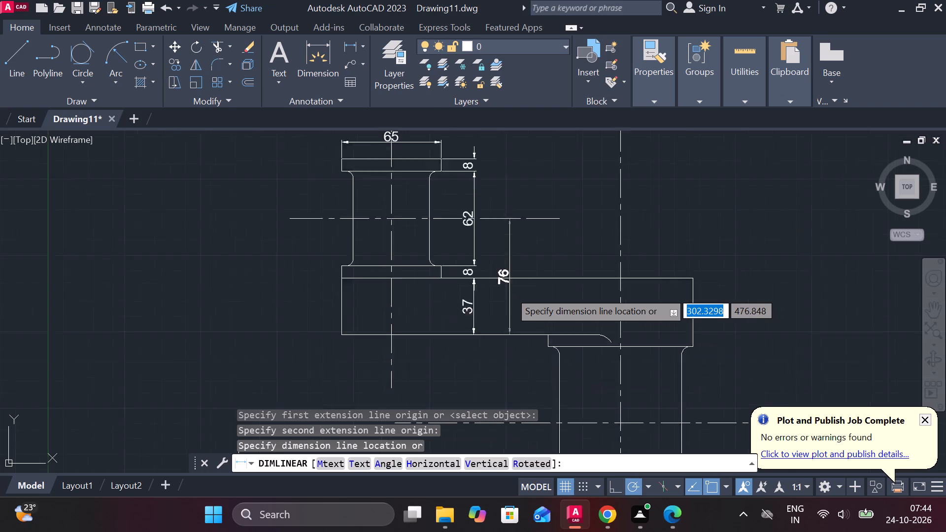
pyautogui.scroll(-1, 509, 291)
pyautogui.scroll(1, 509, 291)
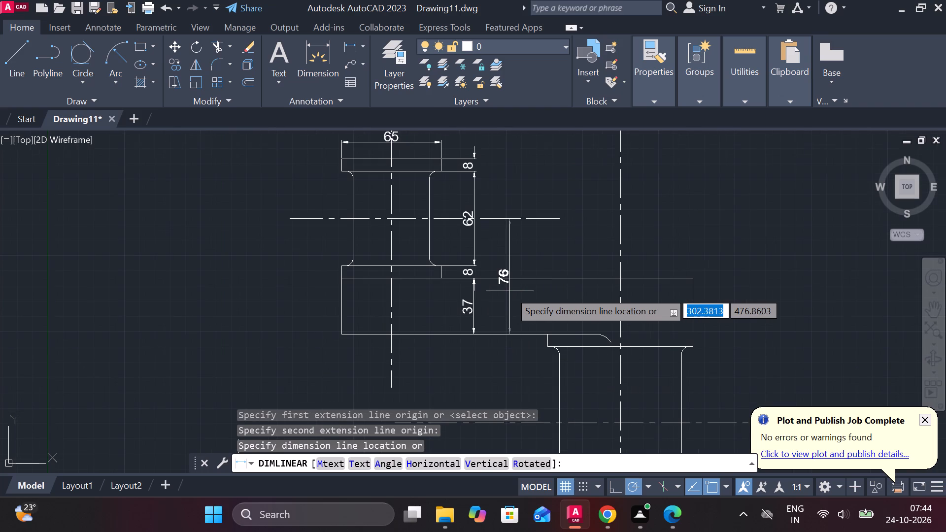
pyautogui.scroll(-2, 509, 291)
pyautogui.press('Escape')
# Add a vertical linear dimension between the I-section's horizontal centre line and the column's horizontal centre line, beside the dimension chain.
pyautogui.scroll(1, 594, 311)
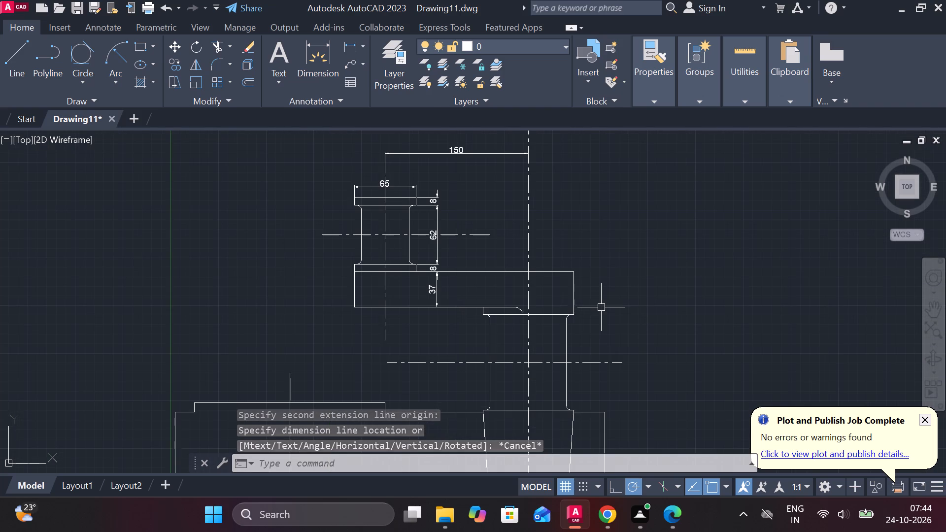
pyautogui.click(353, 47)
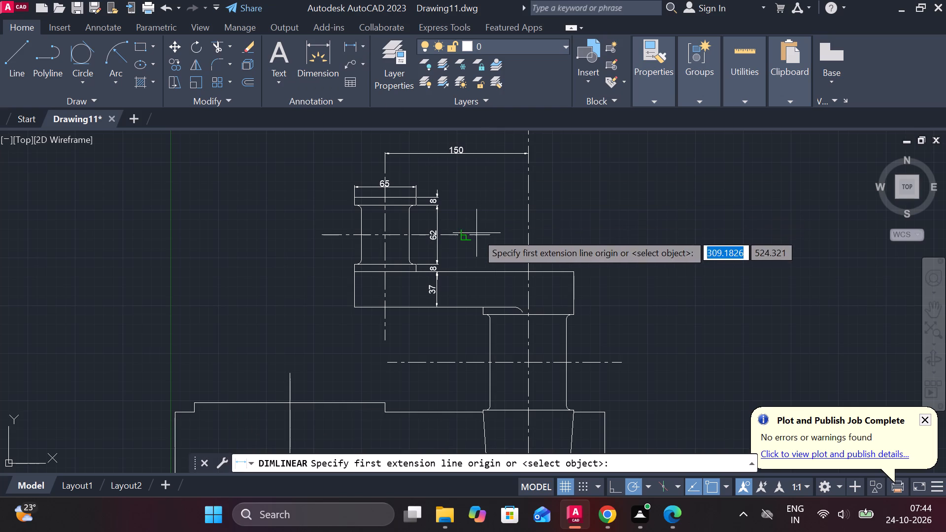
pyautogui.click(474, 233)
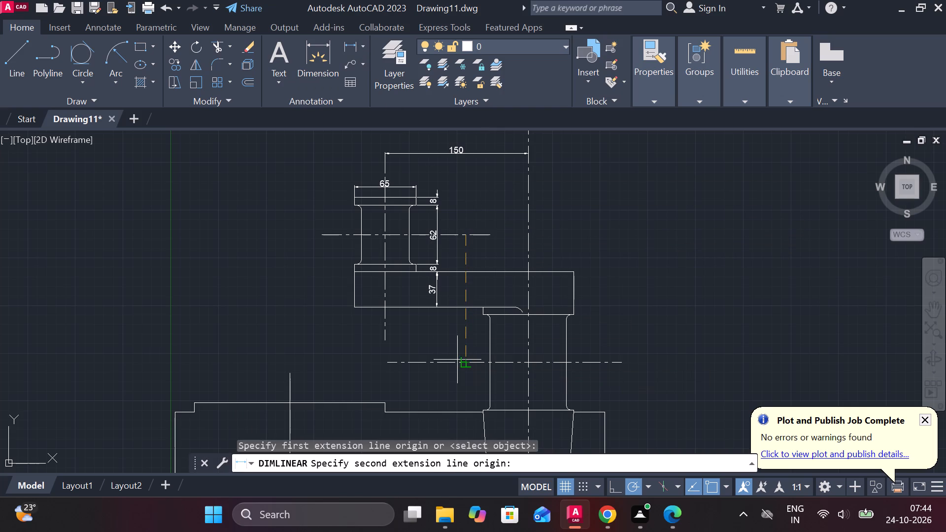
pyautogui.click(457, 360)
pyautogui.scroll(2, 455, 335)
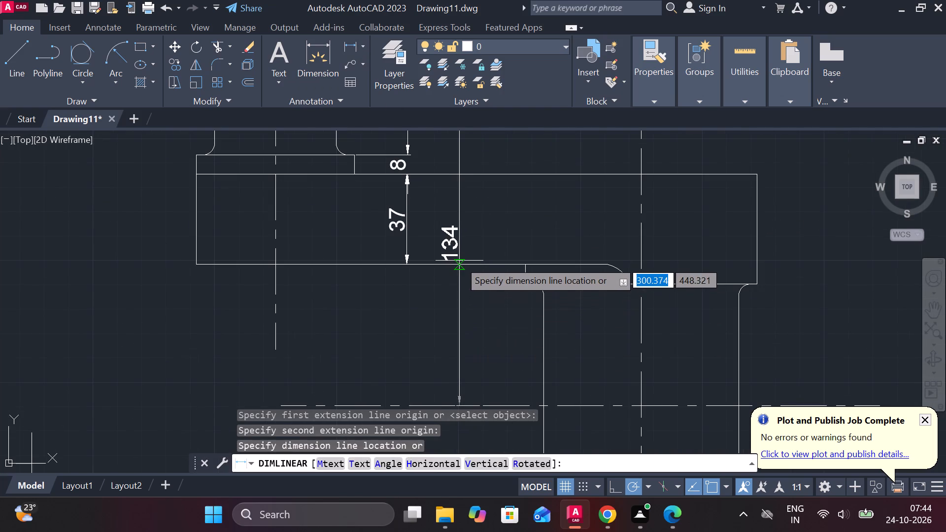
pyautogui.click(459, 295)
# Add a horizontal linear dimension for the I-section's web width, placed inside the web above its horizontal centre line.
pyautogui.scroll(-1, 491, 295)
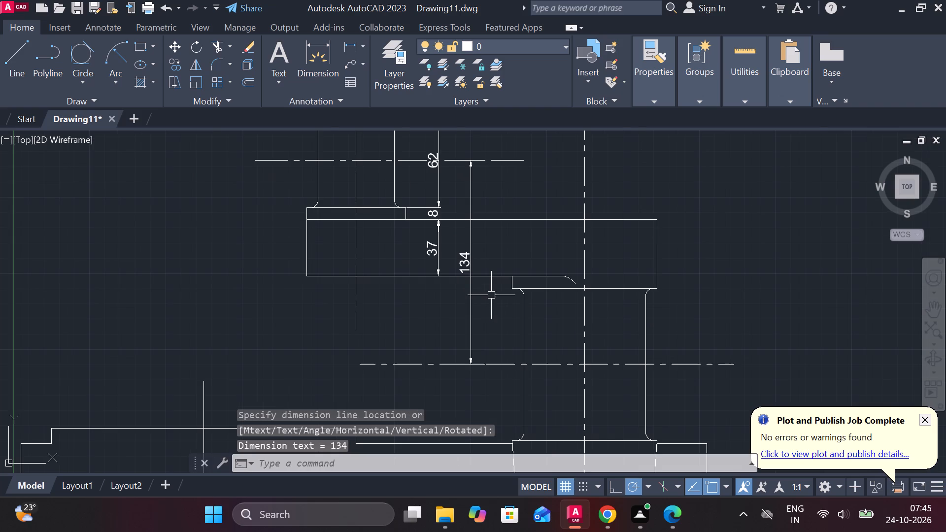
pyautogui.moveTo(493, 295); pyautogui.dragTo(534, 371, button='middle')
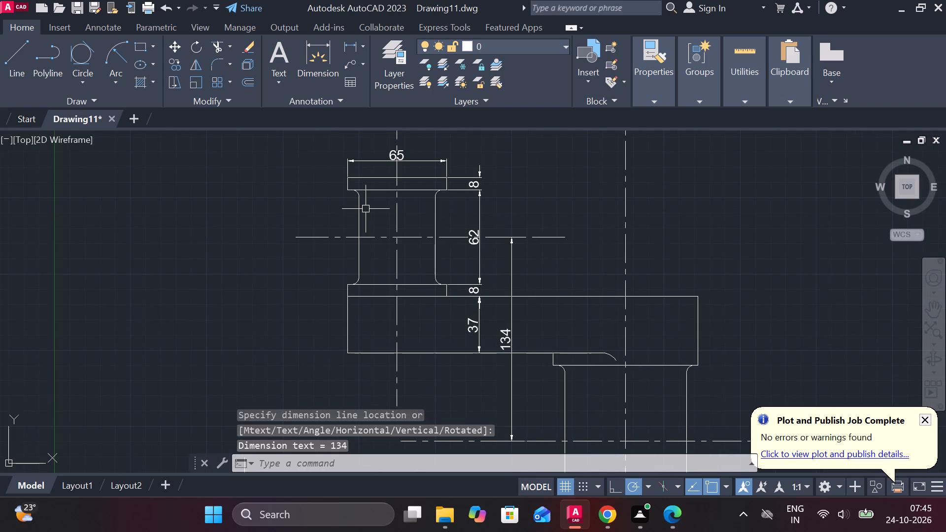
pyautogui.press('space')
pyautogui.click(364, 220)
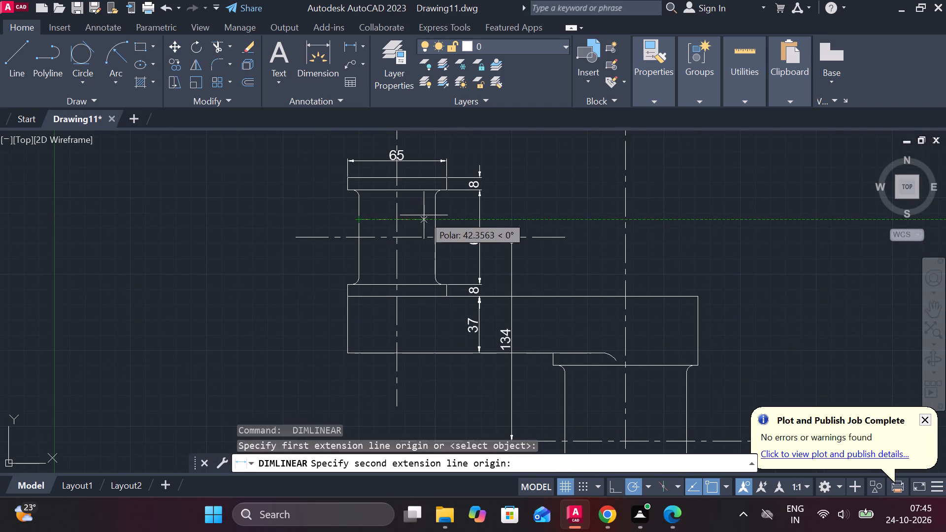
pyautogui.click(433, 218)
pyautogui.click(419, 221)
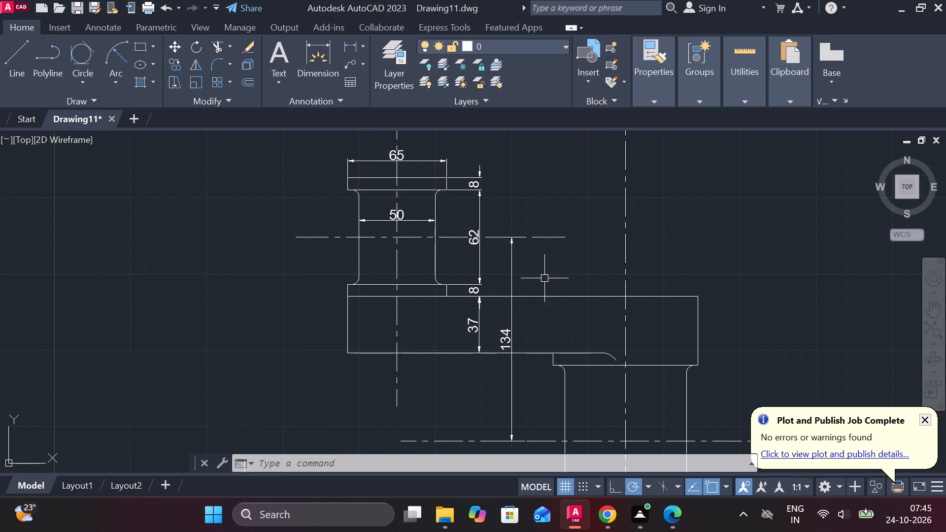
# Insert a diameter symbol before the 65 in the top flange width dimension.
pyautogui.moveTo(519, 271); pyautogui.dragTo(552, 369, button='middle')
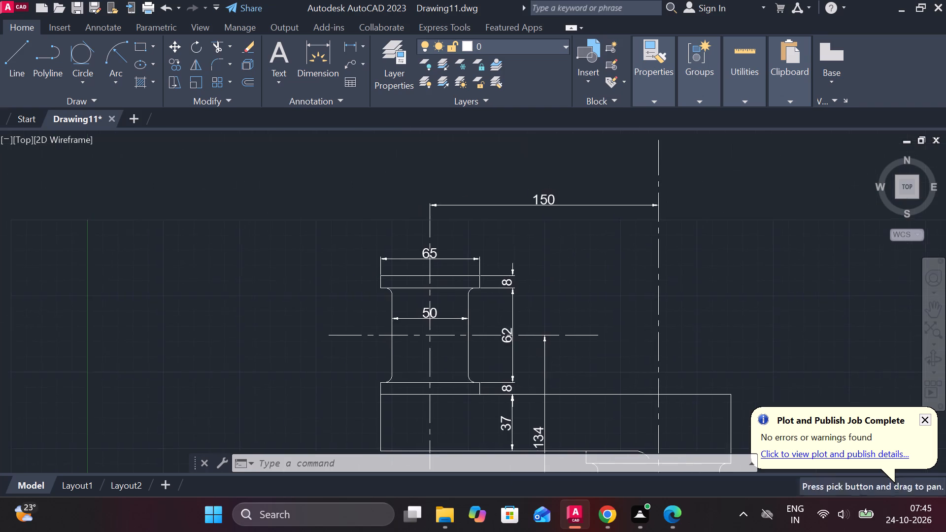
pyautogui.scroll(2, 442, 304)
pyautogui.doubleClick(405, 172)
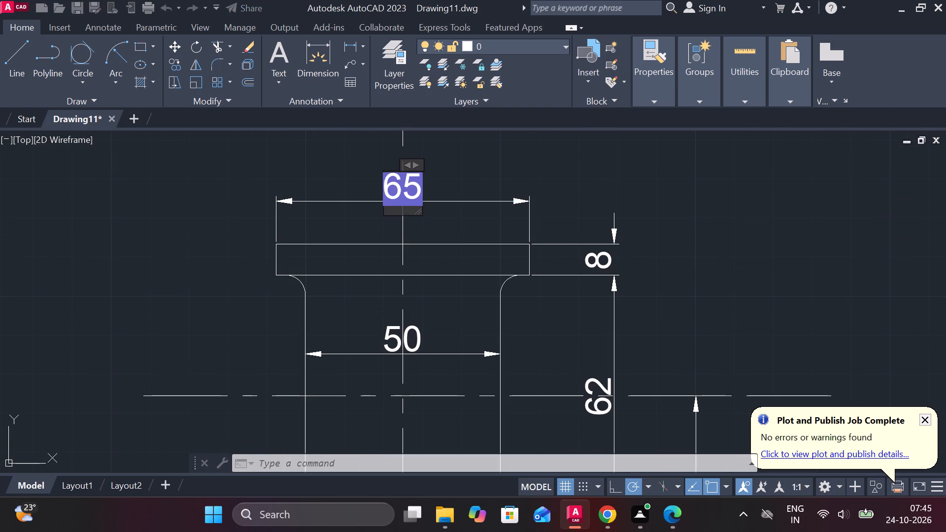
pyautogui.click(641, 78)
pyautogui.click(670, 136)
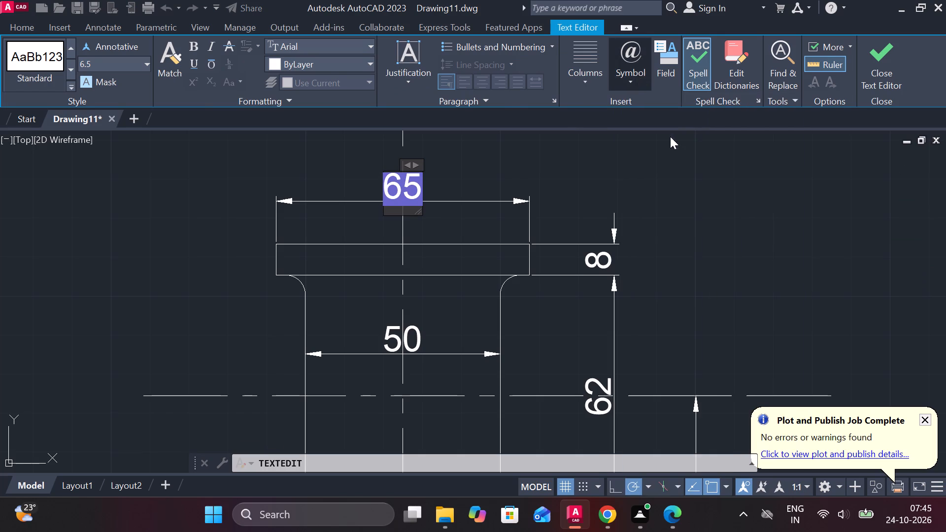
pyautogui.click(402, 326)
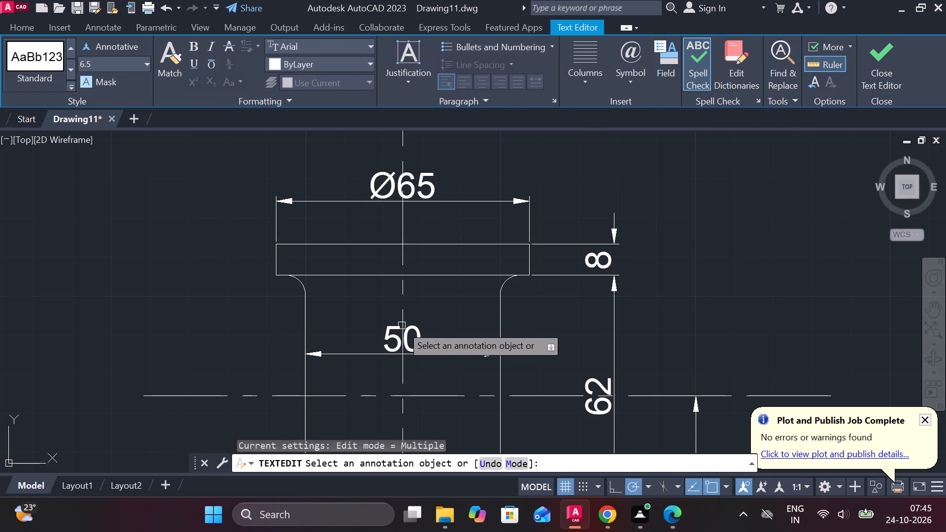
# Insert a diameter symbol before the 50 in the I-section's web width dimension.
pyautogui.doubleClick(385, 345)
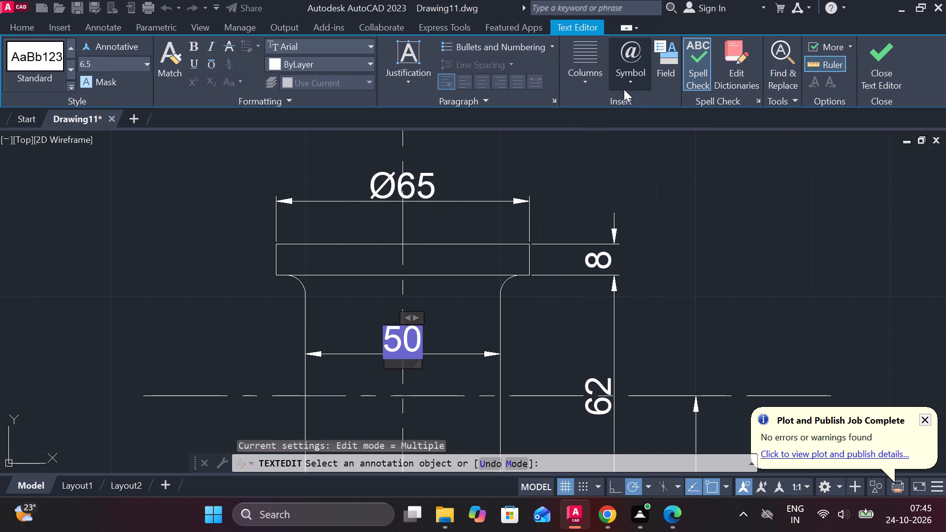
pyautogui.click(627, 81)
pyautogui.click(654, 101)
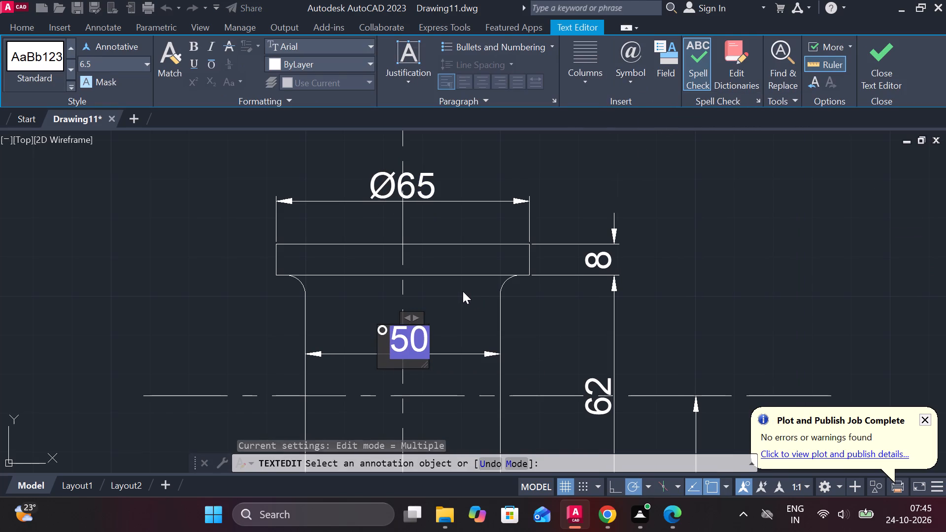
pyautogui.press('BackSpace')
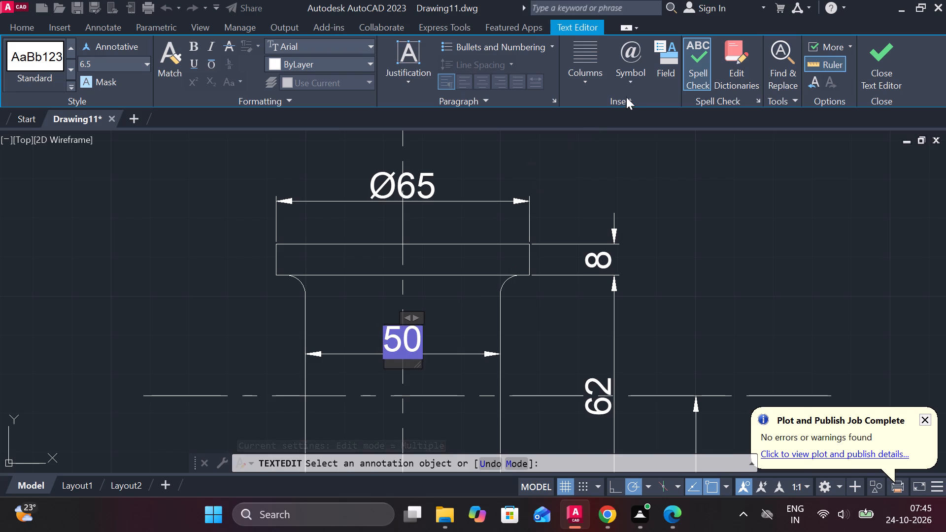
pyautogui.click(638, 86)
pyautogui.click(663, 142)
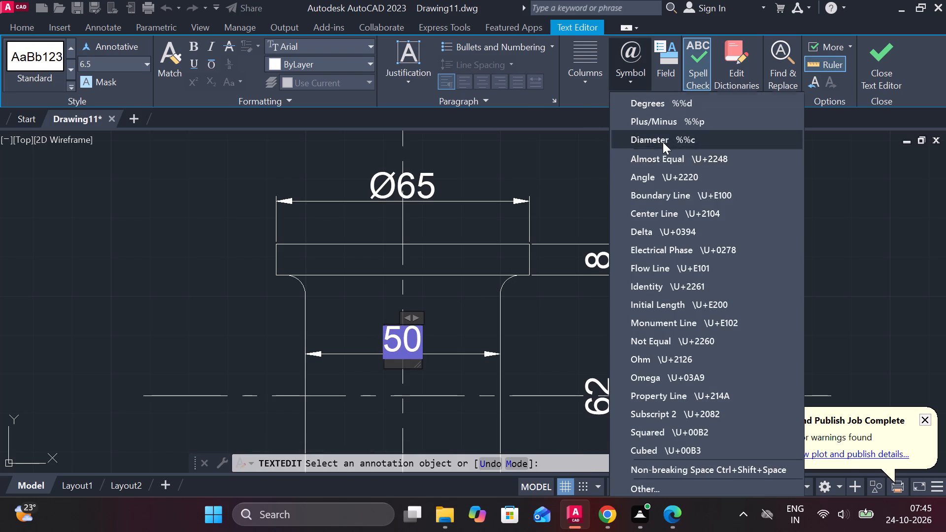
pyautogui.click(869, 81)
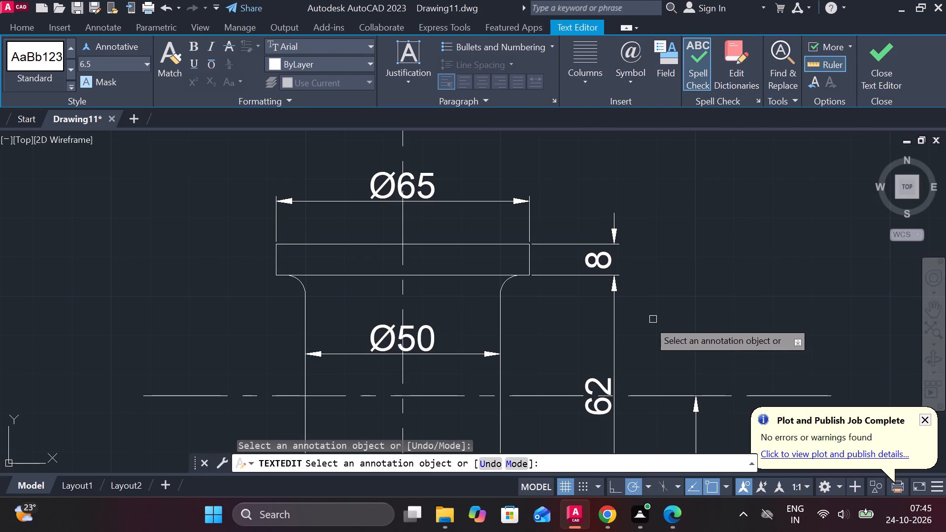
# Add a vertical linear dimension for the arm's thicker end above the column, placed inside the outline beside the column's vertical centre line.
pyautogui.middleClick(679, 330)
pyautogui.scroll(-1, 677, 330)
pyautogui.moveTo(677, 330); pyautogui.dragTo(603, 298, button='middle')
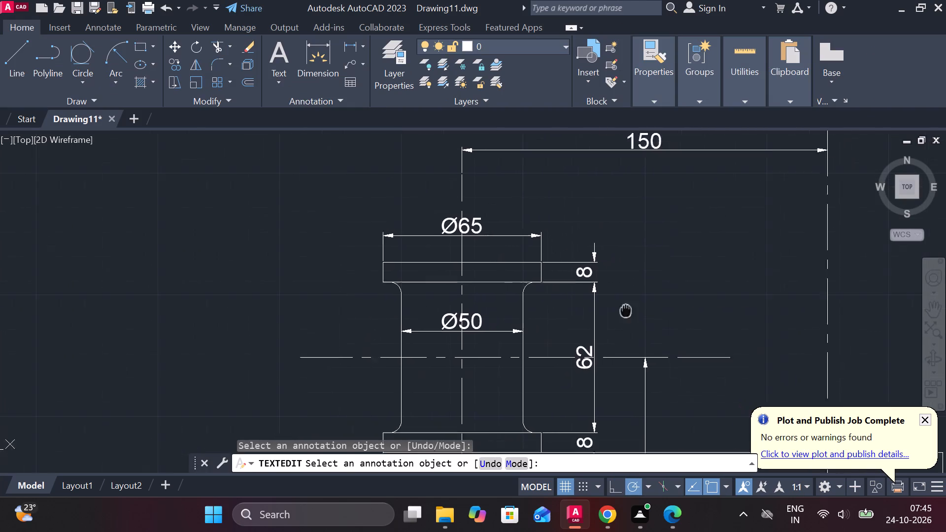
pyautogui.moveTo(603, 298); pyautogui.dragTo(553, 256, button='middle')
pyautogui.moveTo(589, 314); pyautogui.dragTo(511, 282, button='middle')
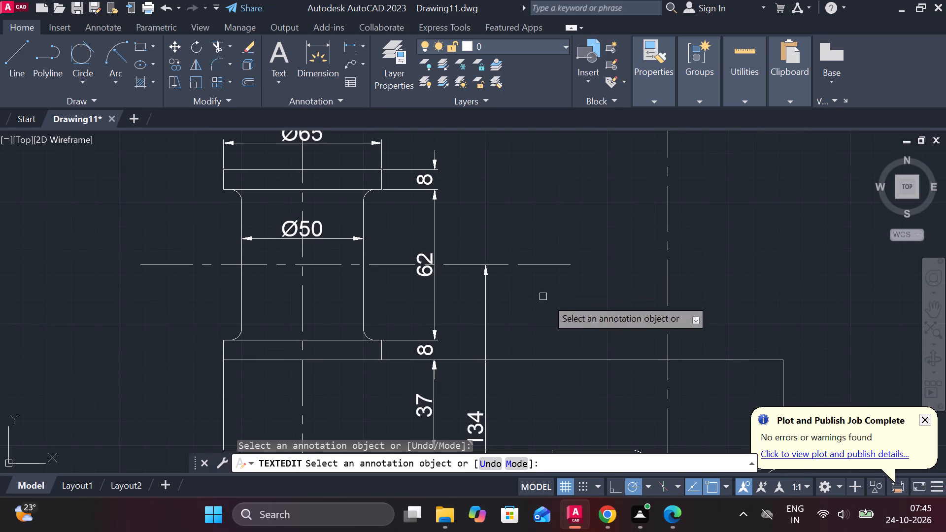
pyautogui.moveTo(560, 305); pyautogui.dragTo(491, 236, button='middle')
pyautogui.doubleClick(356, 46)
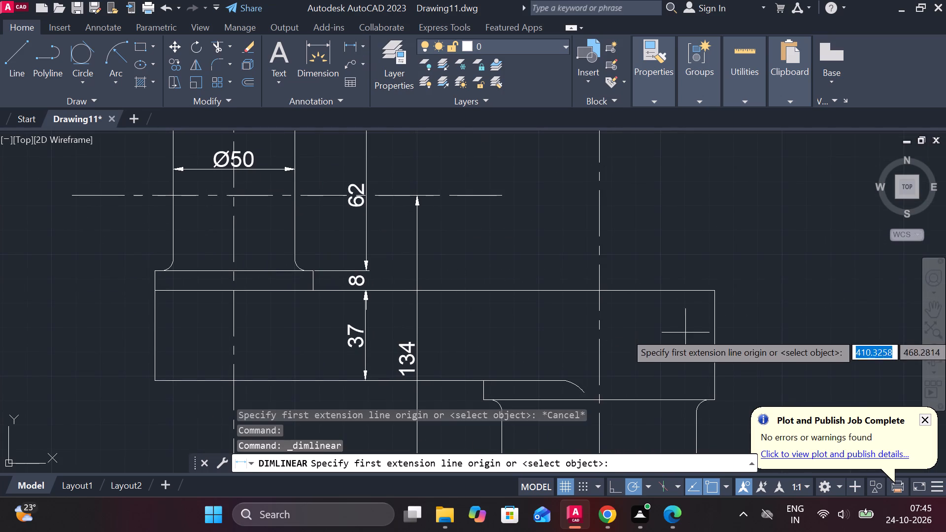
pyautogui.moveTo(686, 342); pyautogui.dragTo(615, 253, button='middle')
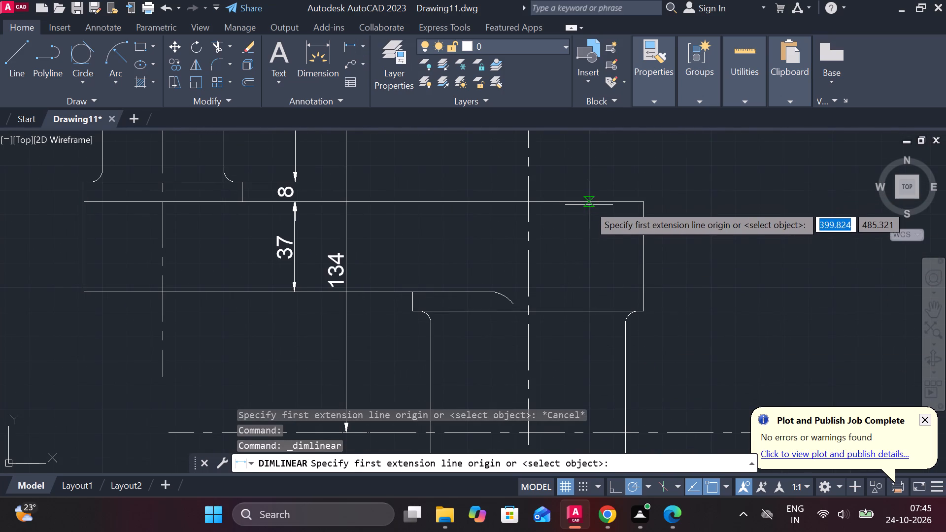
pyautogui.click(589, 205)
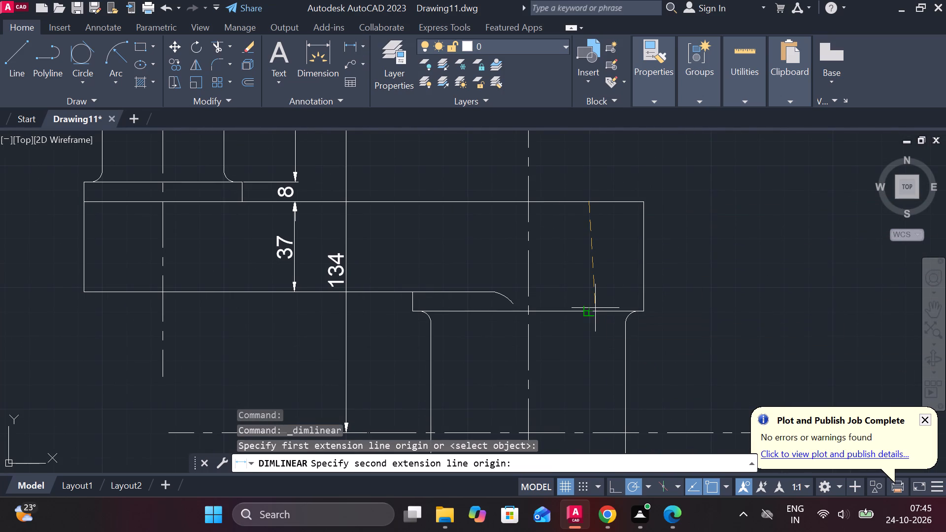
pyautogui.click(597, 311)
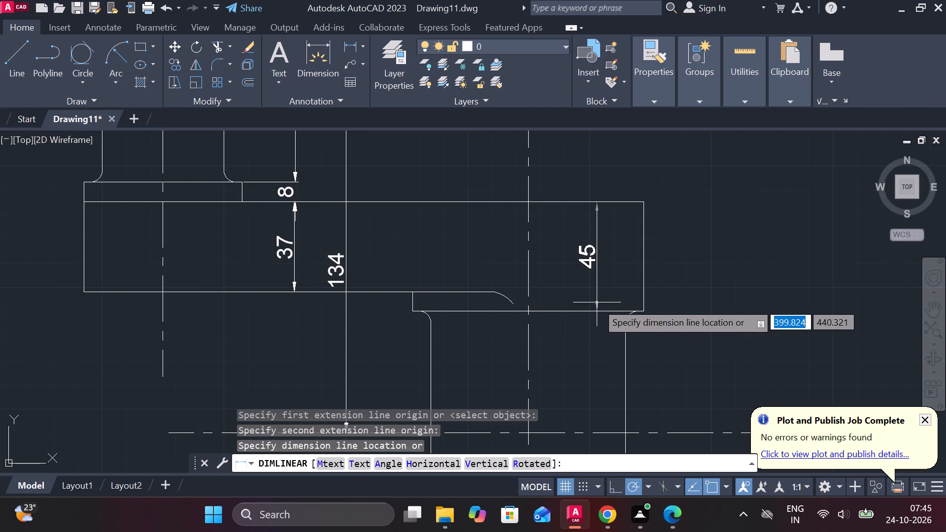
pyautogui.click(595, 275)
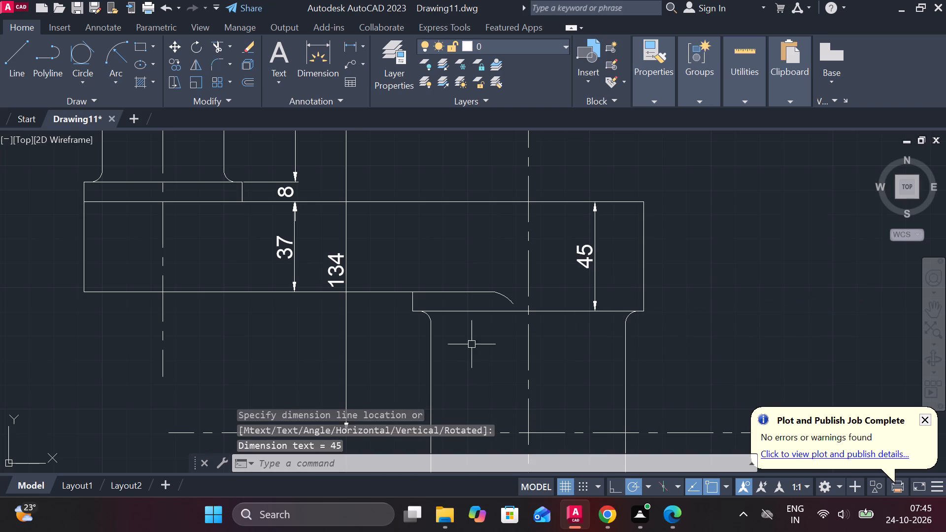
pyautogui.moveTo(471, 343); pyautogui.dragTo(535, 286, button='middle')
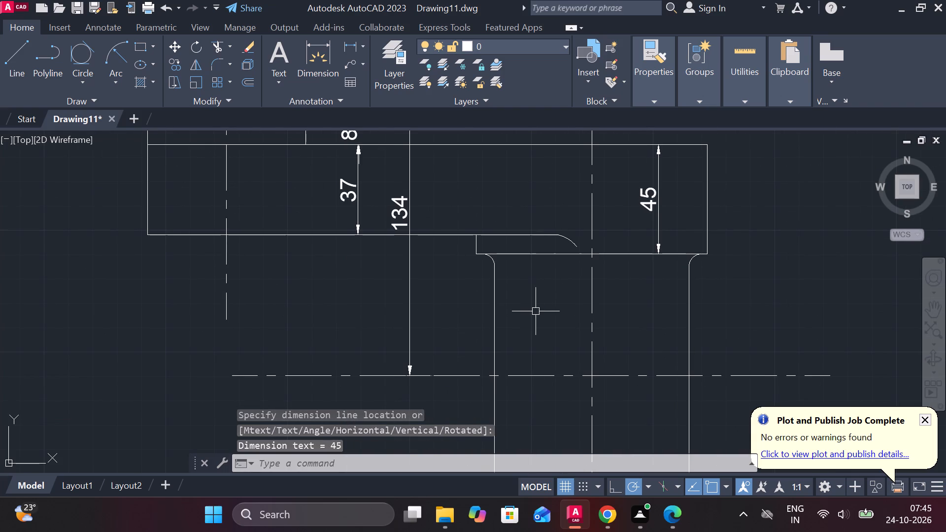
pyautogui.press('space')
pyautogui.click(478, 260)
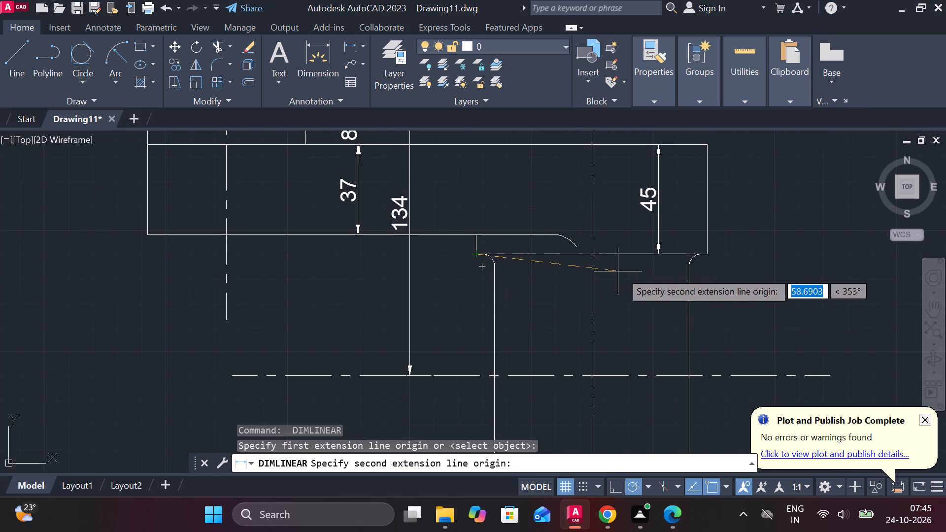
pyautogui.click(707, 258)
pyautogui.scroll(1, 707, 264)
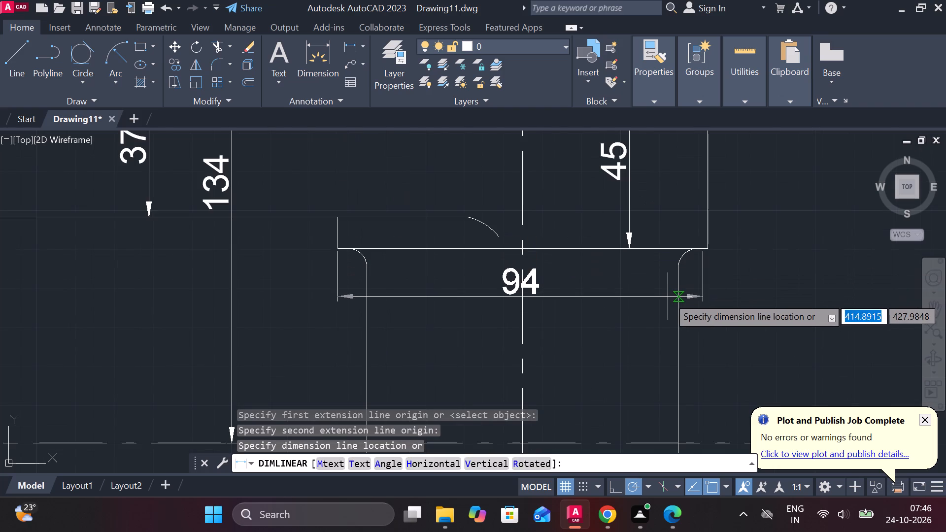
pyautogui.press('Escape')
# Add a horizontal linear dimension between the two end corners of the edge at the column's top, placed just below that edge.
pyautogui.press('space')
pyautogui.click(713, 255)
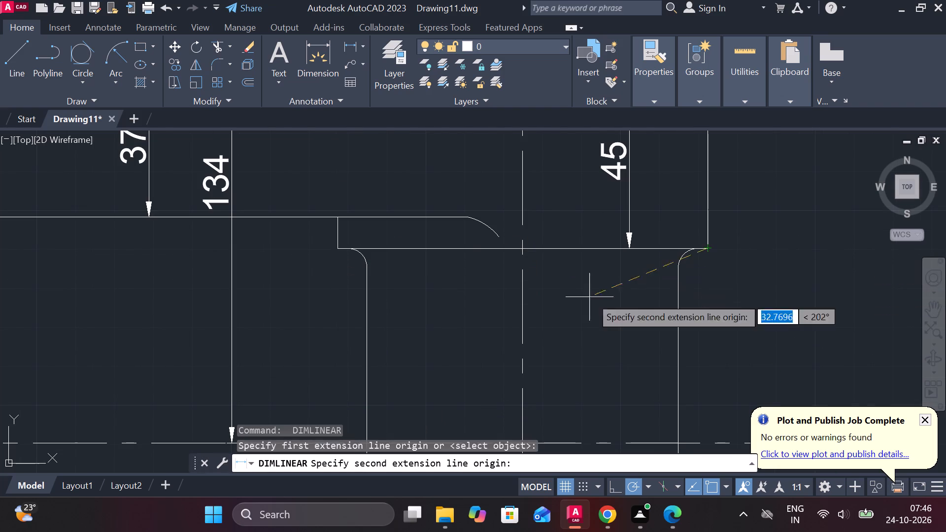
pyautogui.click(338, 254)
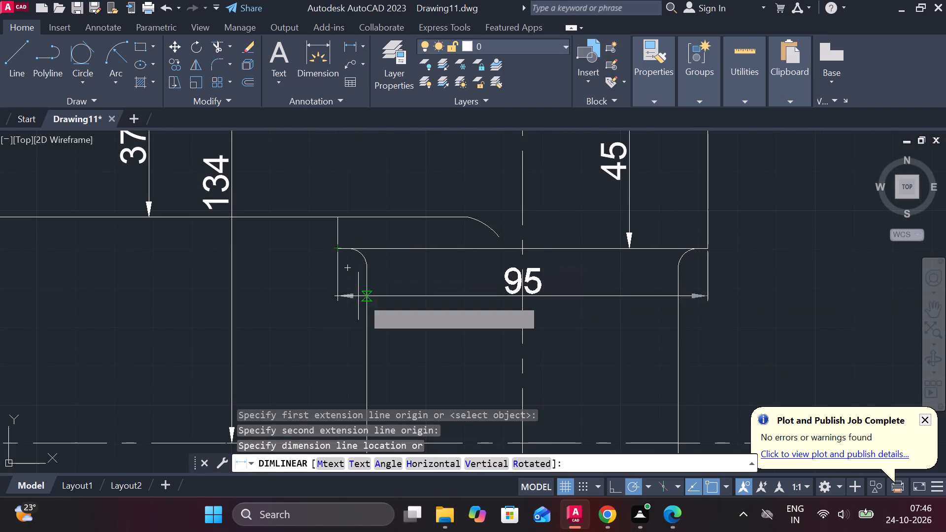
pyautogui.moveTo(444, 313); pyautogui.dragTo(423, 313, button='middle')
pyautogui.click(430, 301)
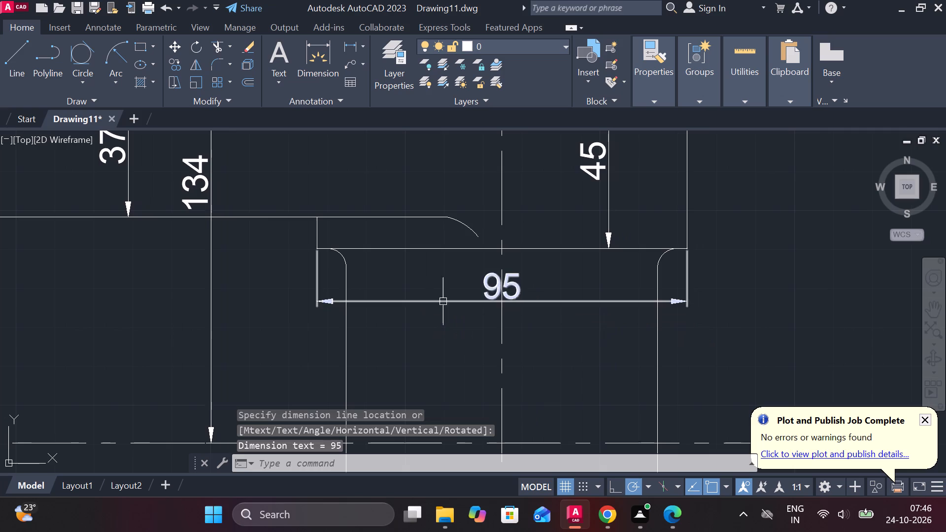
pyautogui.click(483, 289)
pyautogui.press('Escape')
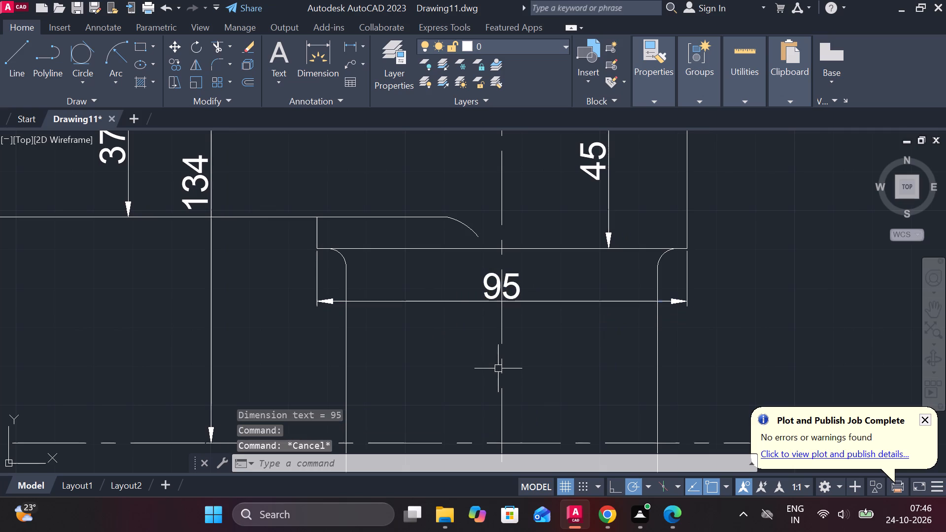
# Add a horizontal linear dimension between the column's two vertical sides, placed below the top edge width dimension.
pyautogui.press('space')
pyautogui.click(353, 372)
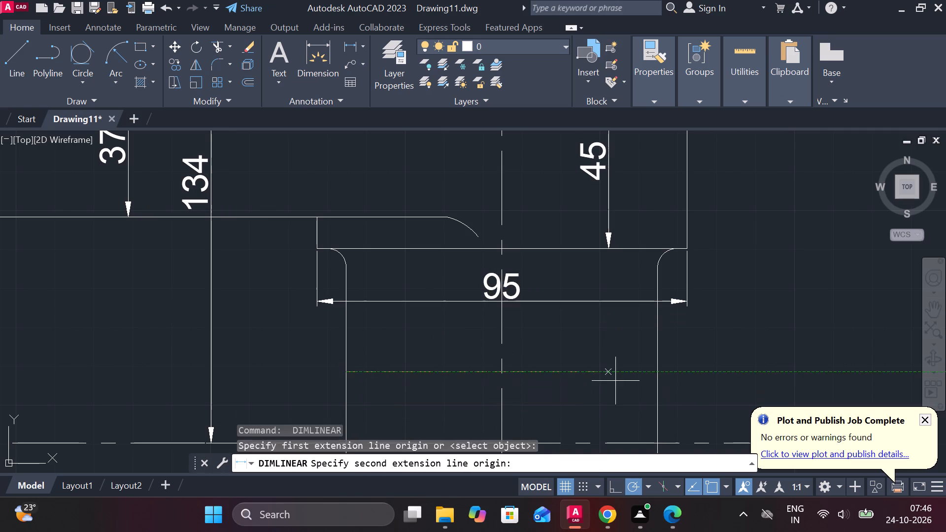
pyautogui.click(655, 381)
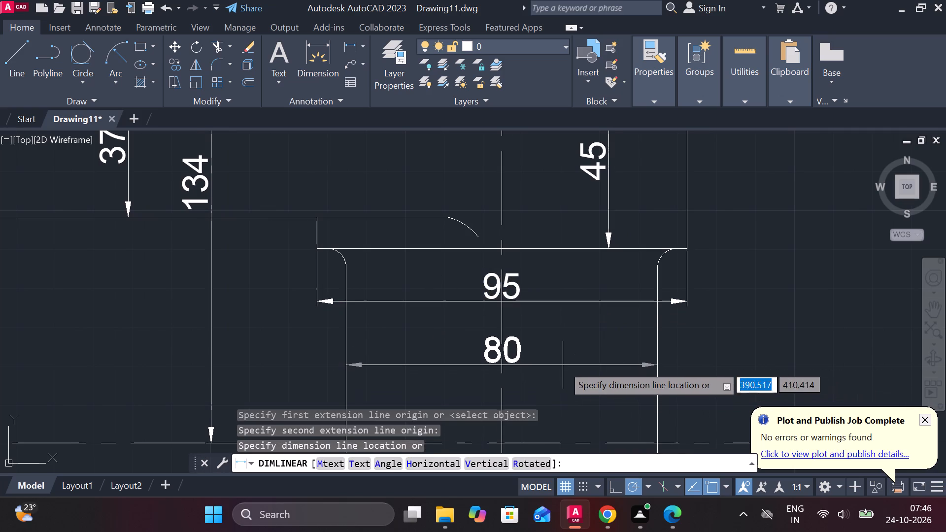
pyautogui.click(563, 365)
# Add a vertical linear dimension for the column's height between its top and bottom edges, placed inside the column and aligned with the arm thickness dimension.
pyautogui.moveTo(572, 385); pyautogui.dragTo(562, 352, button='middle')
pyautogui.press('space')
pyautogui.moveTo(556, 364); pyautogui.dragTo(567, 279, button='middle')
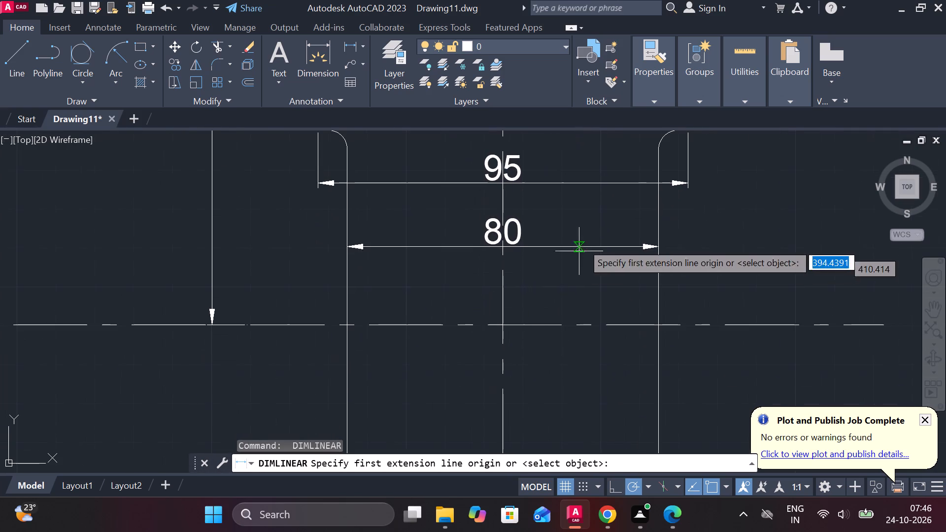
pyautogui.scroll(-1, 577, 254)
pyautogui.click(597, 181)
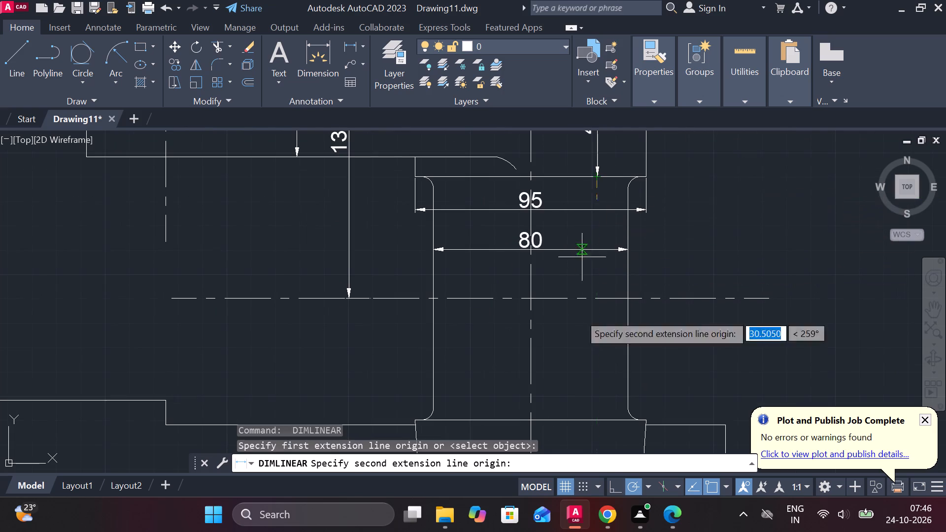
pyautogui.click(595, 416)
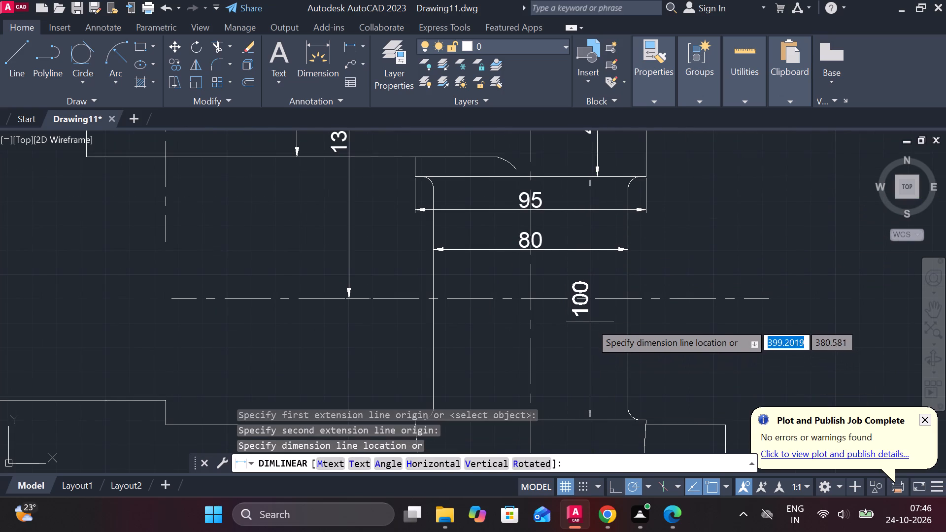
pyautogui.click(597, 323)
# Add a horizontal linear dimension for the width of the column's bottom edge, placed just above that edge.
pyautogui.moveTo(580, 363); pyautogui.dragTo(570, 298, button='middle')
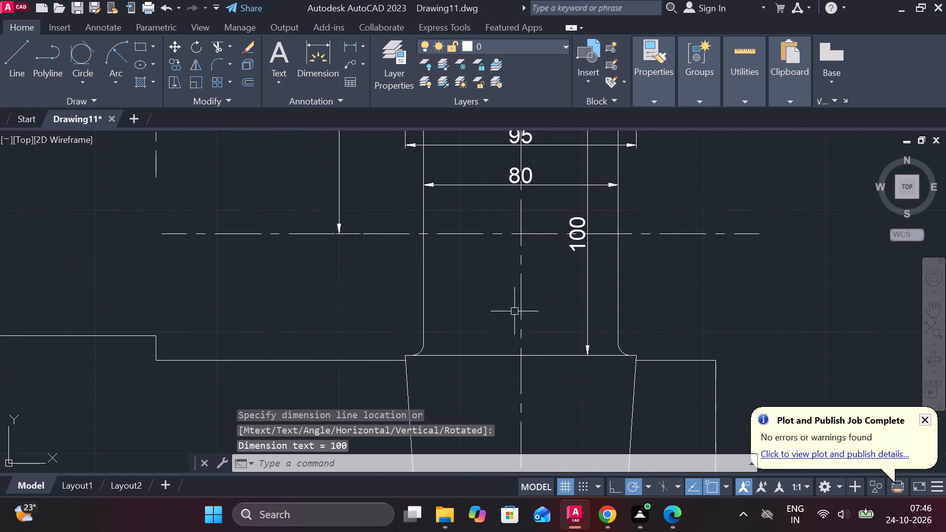
pyautogui.press('space')
pyautogui.click(400, 358)
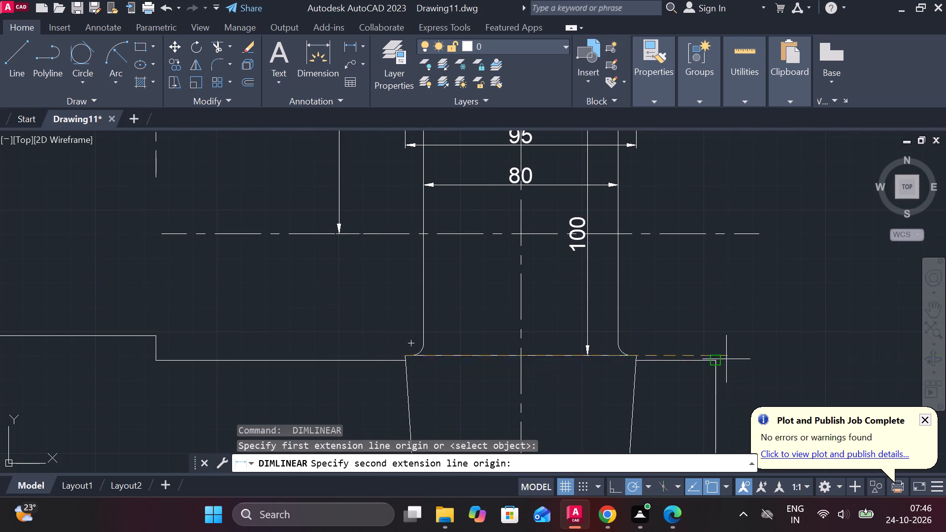
pyautogui.click(645, 357)
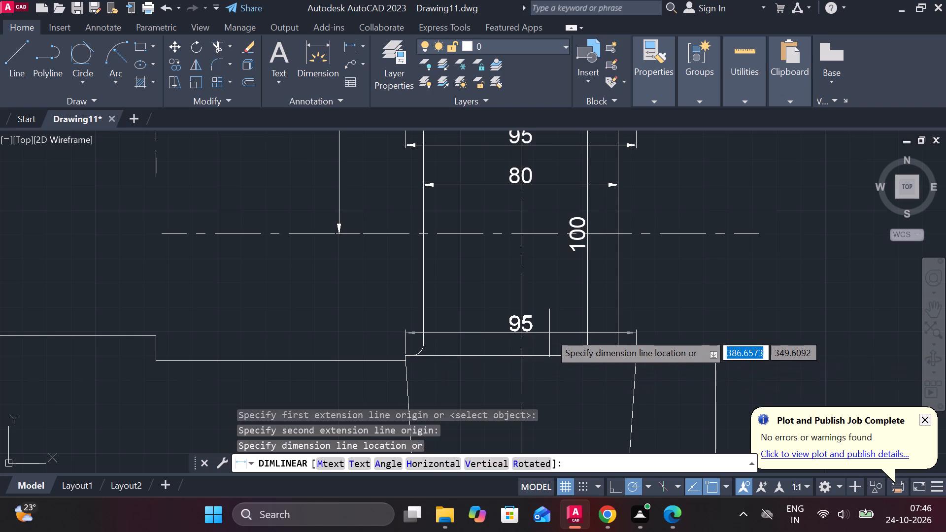
pyautogui.click(549, 332)
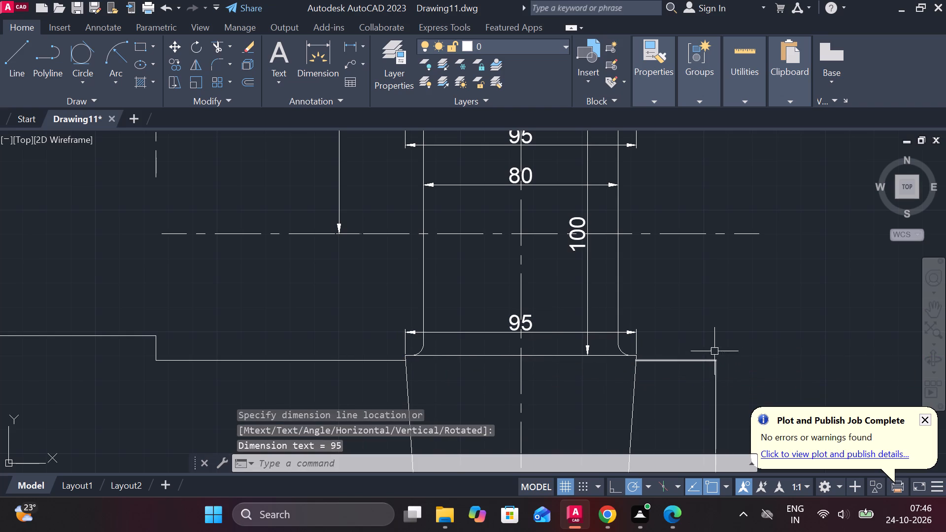
# Insert a diameter symbol before the 95 in the column's top edge width dimension.
pyautogui.moveTo(707, 332); pyautogui.dragTo(710, 362, button='middle')
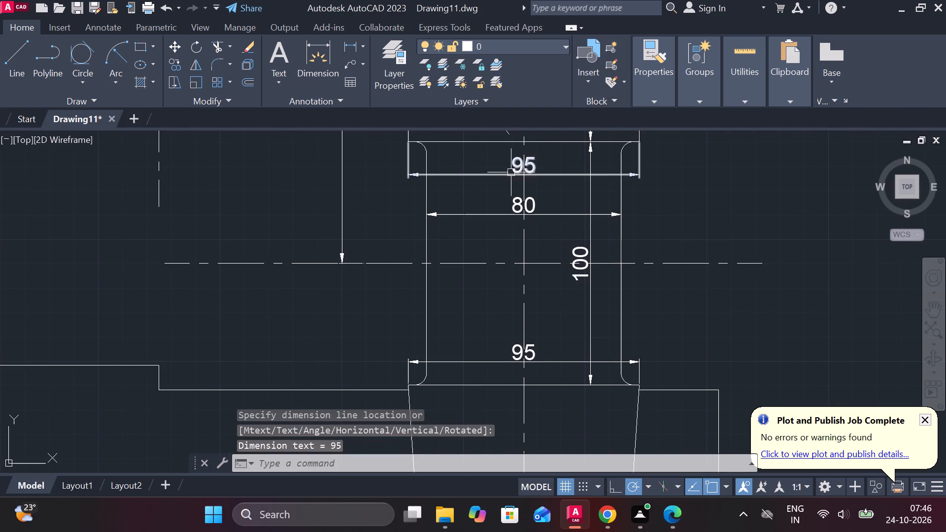
pyautogui.doubleClick(521, 171)
pyautogui.click(633, 80)
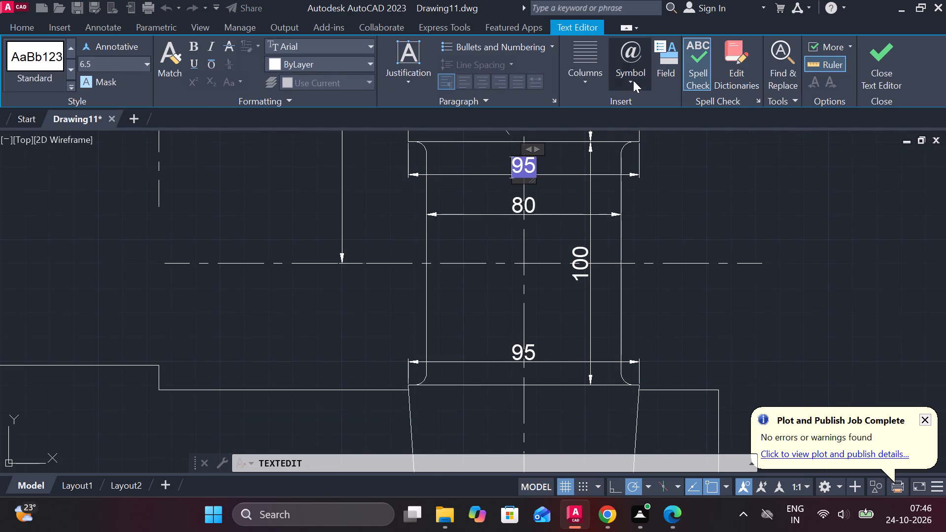
pyautogui.click(661, 135)
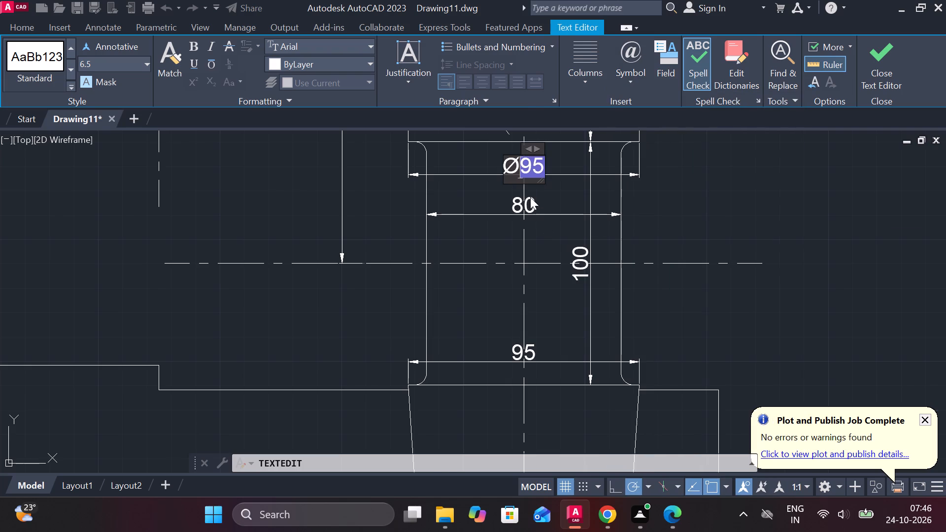
pyautogui.click(530, 196)
# Insert a diameter symbol before the 80 in the column's width dimension.
pyautogui.doubleClick(514, 204)
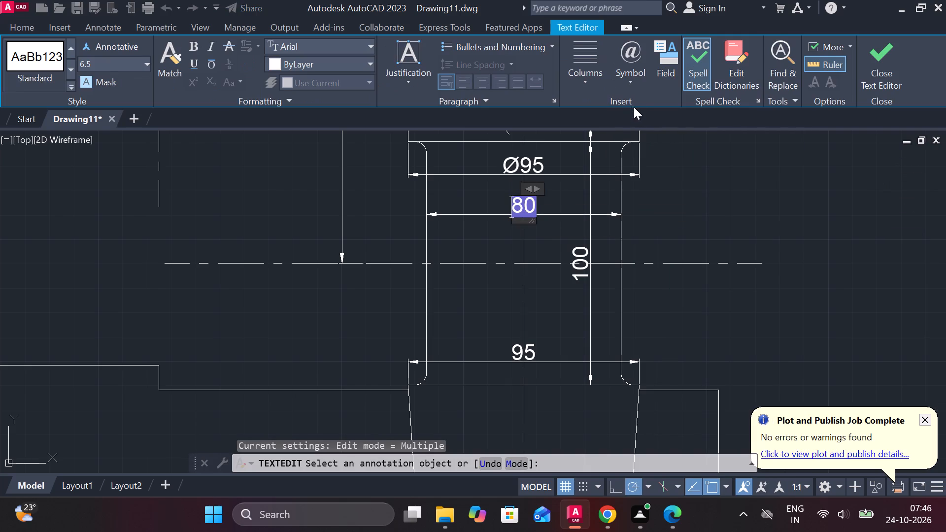
pyautogui.click(625, 84)
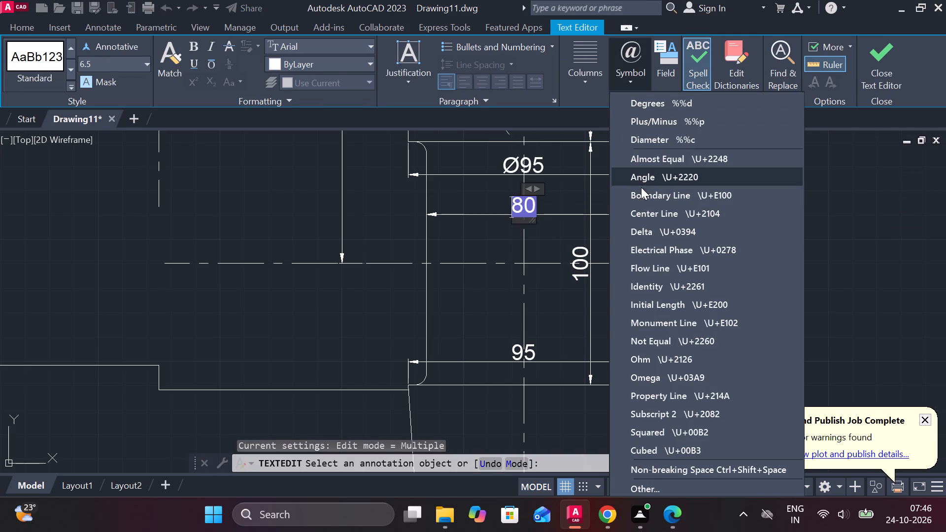
pyautogui.click(648, 140)
pyautogui.click(556, 329)
# Insert a diameter symbol before the 95 in the column's bottom edge width dimension, and finish editing dimension text.
pyautogui.doubleClick(529, 352)
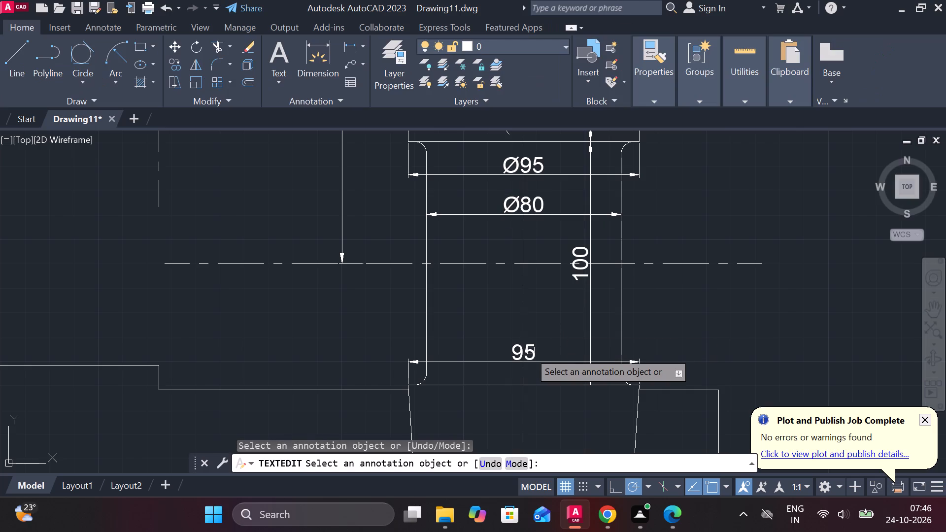
pyautogui.click(633, 90)
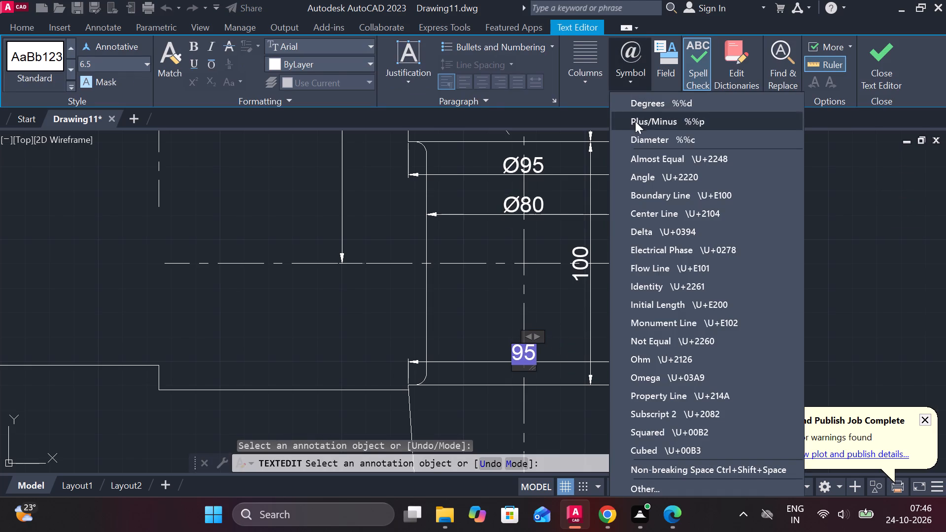
pyautogui.click(642, 142)
pyautogui.click(570, 332)
pyautogui.moveTo(570, 346); pyautogui.dragTo(547, 323, button='middle')
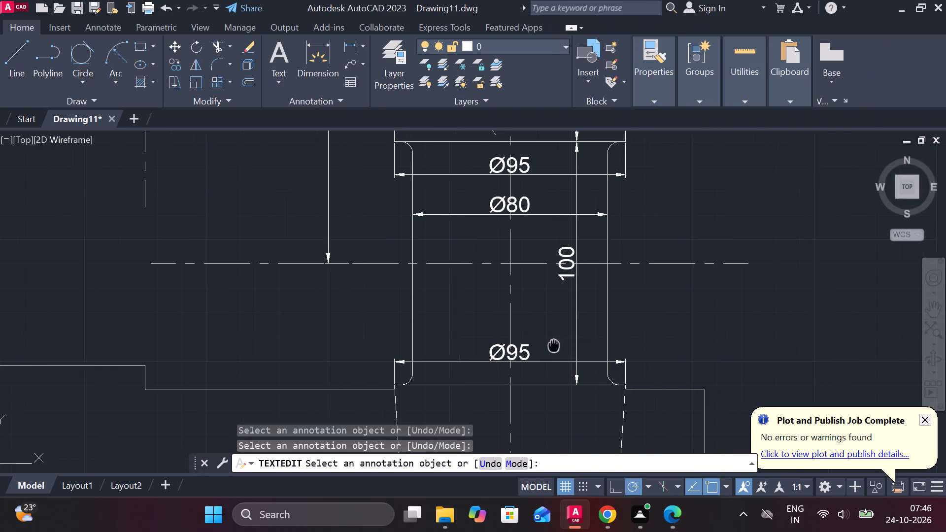
pyautogui.moveTo(547, 323); pyautogui.dragTo(545, 313, button='middle')
pyautogui.moveTo(525, 371); pyautogui.dragTo(544, 309, button='middle')
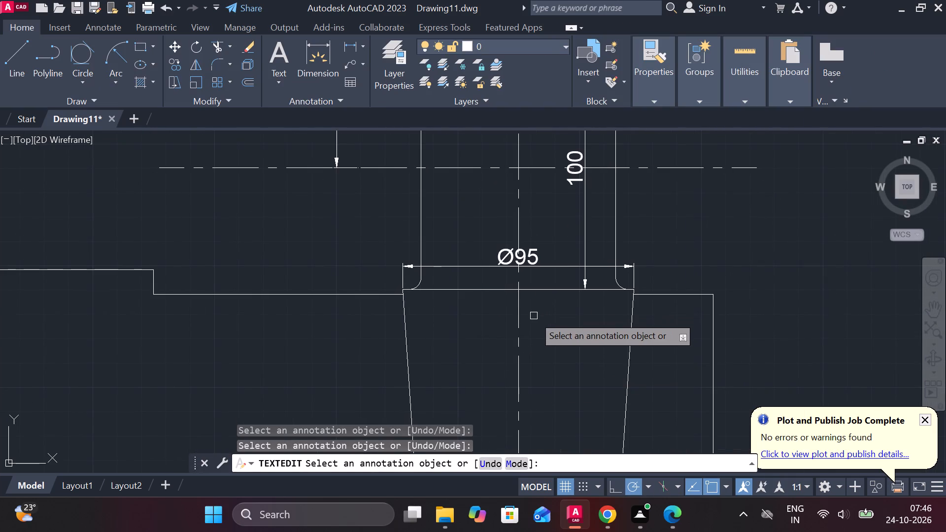
pyautogui.scroll(-1, 522, 315)
pyautogui.moveTo(495, 319); pyautogui.dragTo(564, 346, button='middle')
pyautogui.scroll(-1, 524, 345)
pyautogui.moveTo(379, 332); pyautogui.dragTo(402, 323, button='middle')
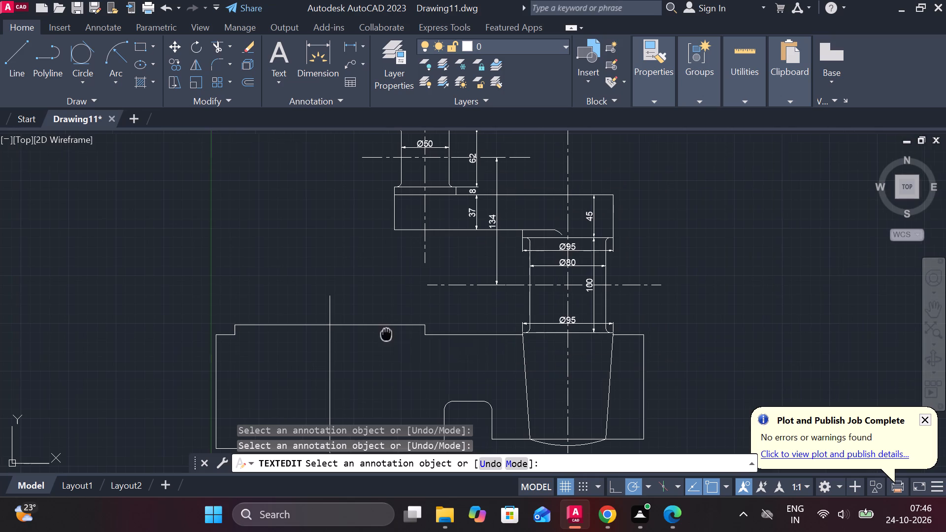
pyautogui.moveTo(402, 323); pyautogui.dragTo(443, 221, button='middle')
pyautogui.press('Escape')
# Lengthen the concentric circles' vertical centre line downward by about 174 units, past the bottom of the largest circle.
pyautogui.click(392, 286)
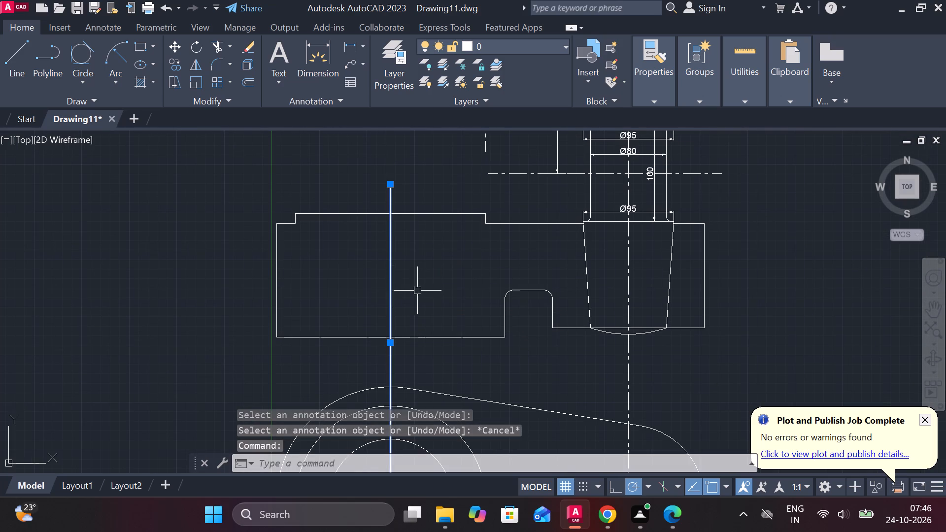
pyautogui.scroll(-2, 419, 290)
pyautogui.moveTo(473, 362); pyautogui.dragTo(479, 333, button='middle')
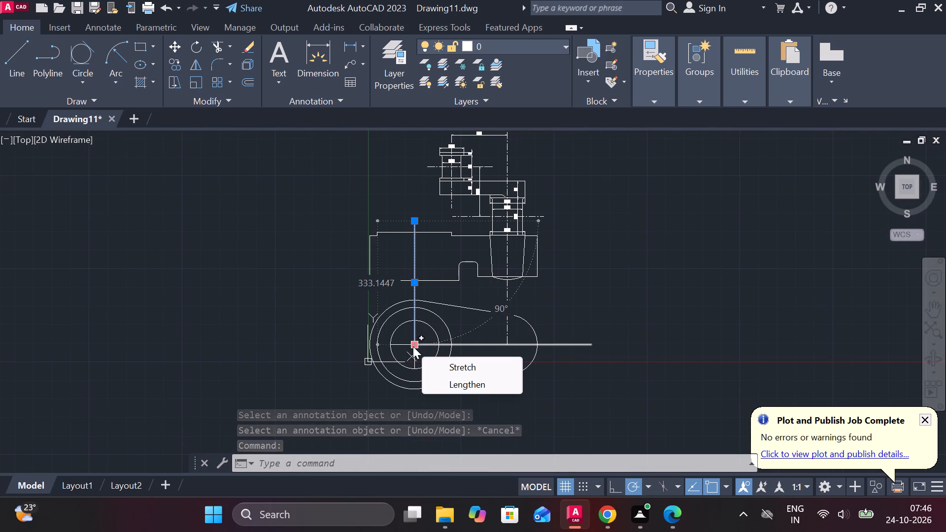
pyautogui.click(454, 385)
pyautogui.moveTo(454, 385); pyautogui.dragTo(453, 368, button='middle')
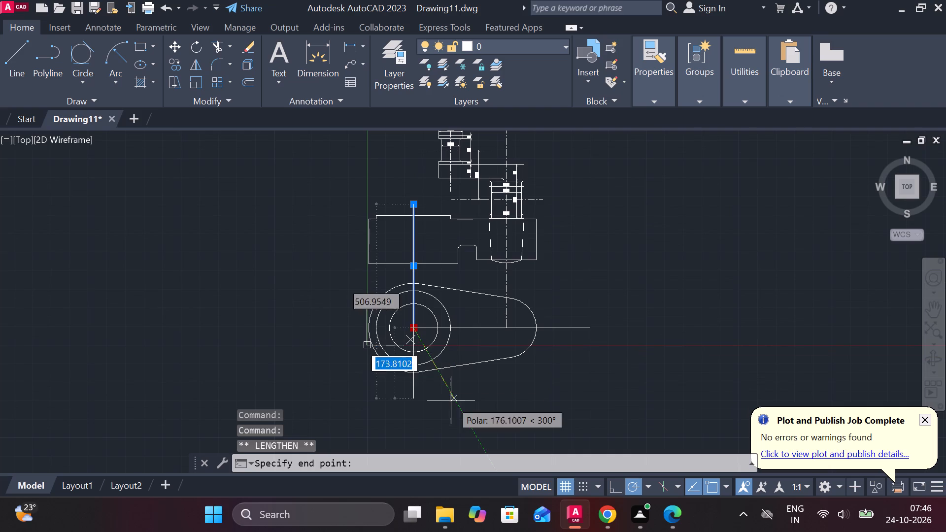
pyautogui.doubleClick(452, 401)
pyautogui.press('Escape')
# Lengthen the horizontal centre line of the circular view leftward, past the outer edge of the largest circle.
pyautogui.click(465, 328)
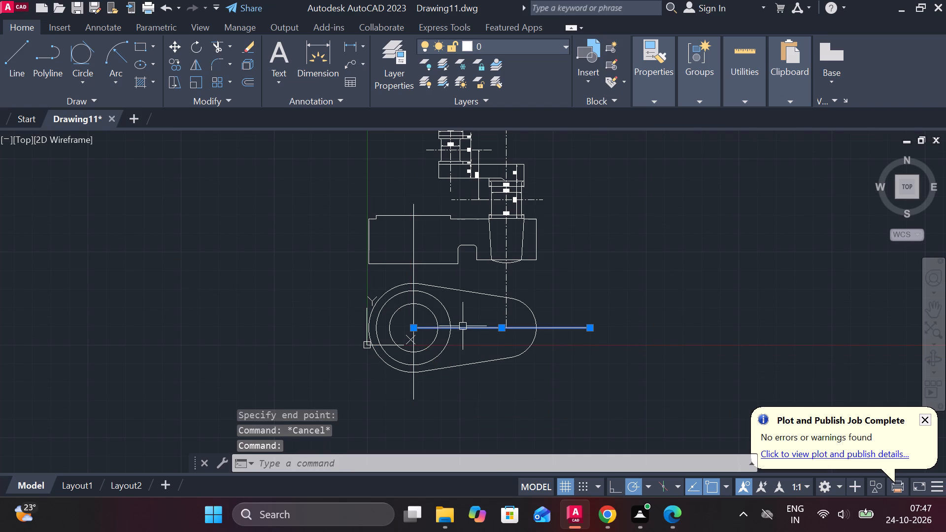
pyautogui.click(453, 369)
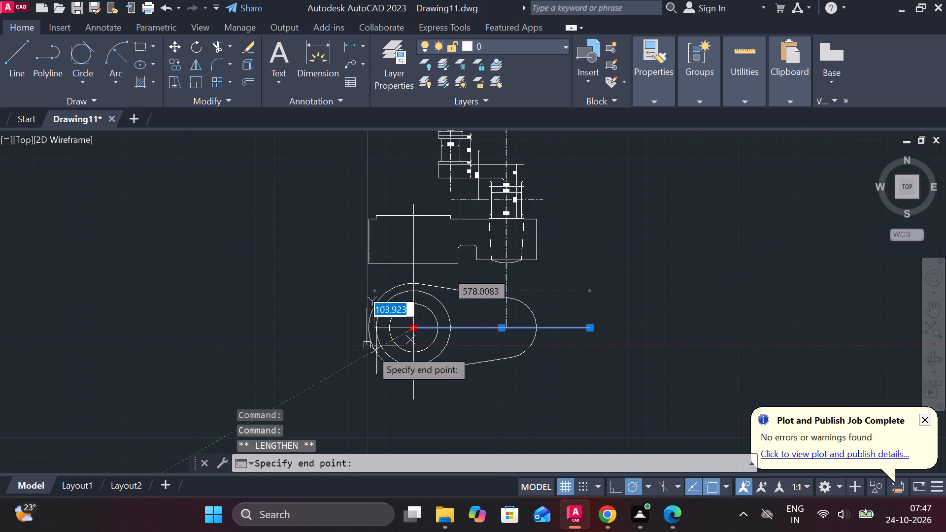
pyautogui.click(338, 350)
pyautogui.press('Escape')
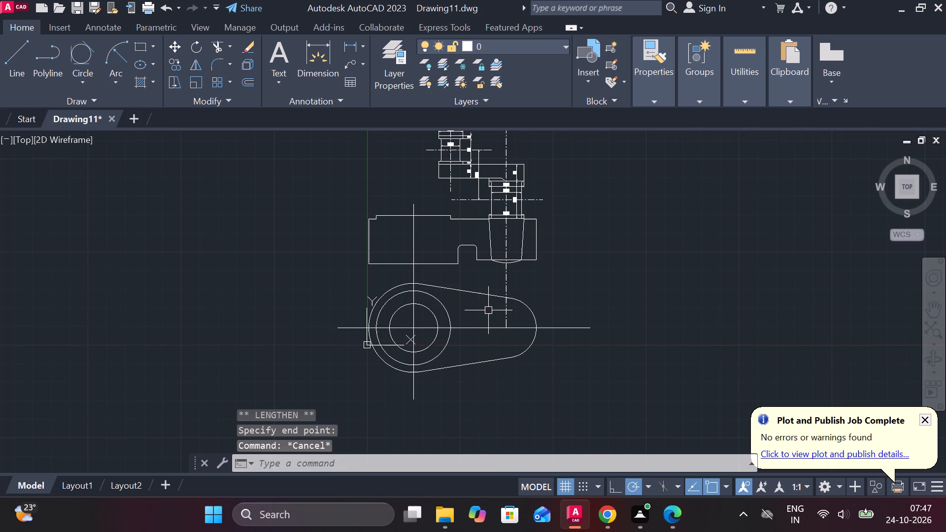
# Lengthen the column's vertical dash-dot centre line downward so it extends below the tapered plan outline.
pyautogui.click(506, 310)
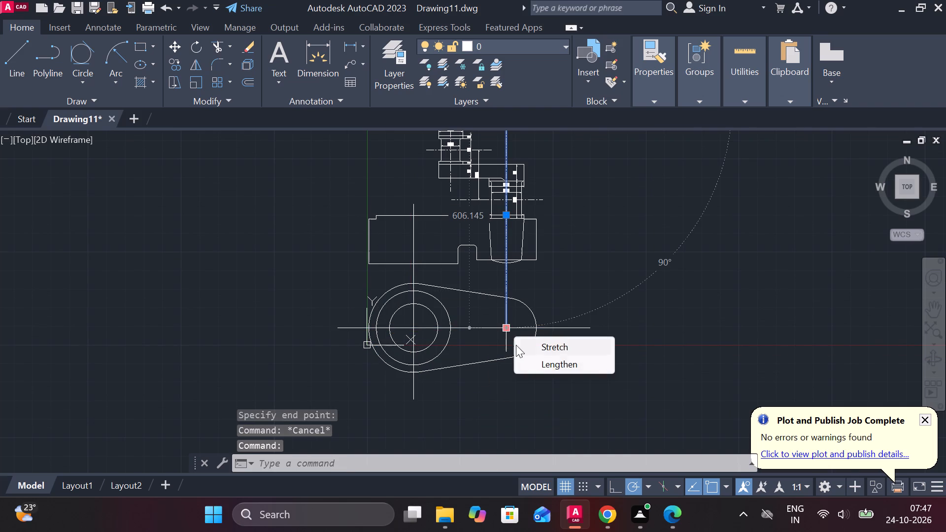
pyautogui.click(527, 363)
pyautogui.click(525, 400)
pyautogui.press('Escape')
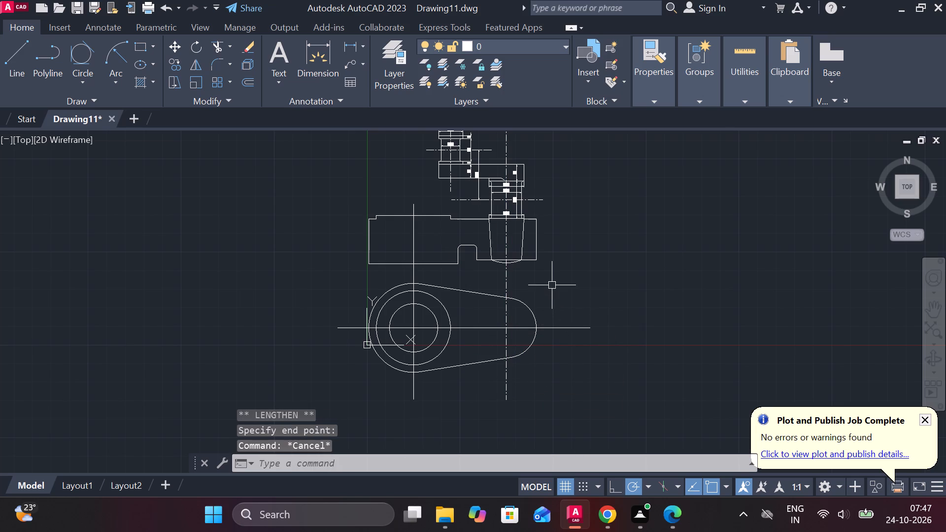
# Modify the ISO-25 dimension style to text height 8 and arrow size 5, and set it as current.
pyautogui.scroll(1, 552, 285)
pyautogui.moveTo(566, 297); pyautogui.dragTo(610, 398, button='middle')
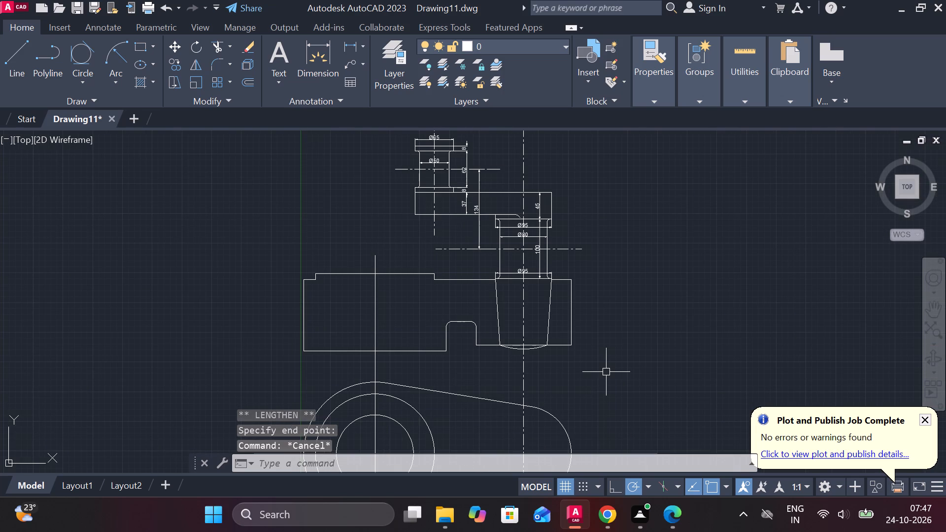
pyautogui.scroll(-1, 583, 344)
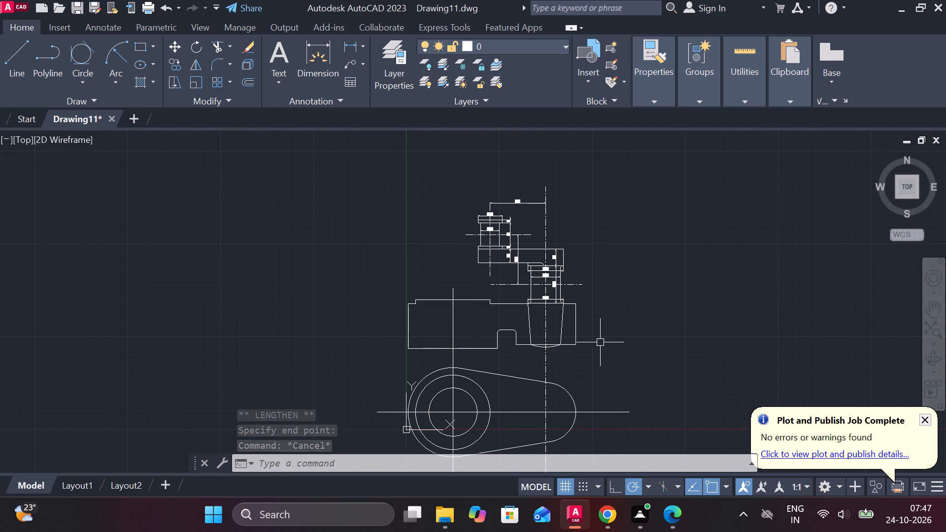
pyautogui.scroll(1, 603, 342)
pyautogui.scroll(1, 581, 277)
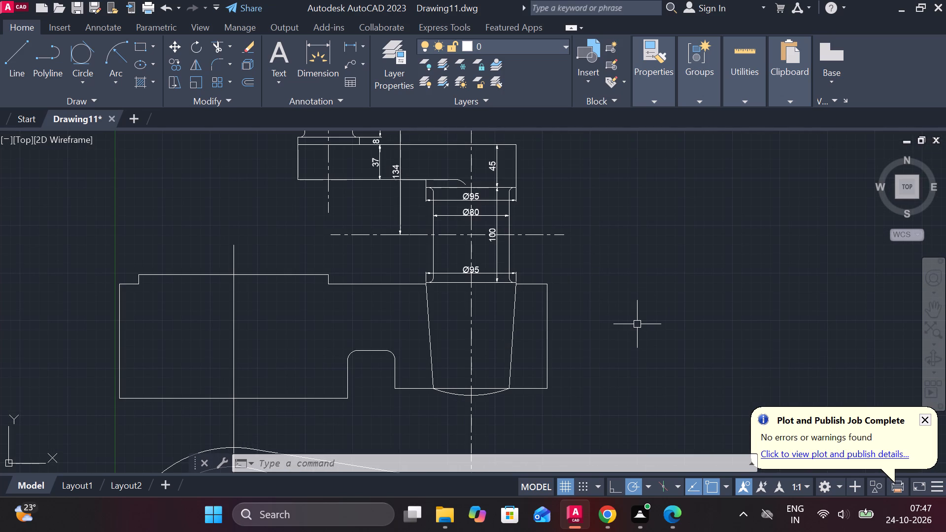
pyautogui.write('d')
pyautogui.press('space')
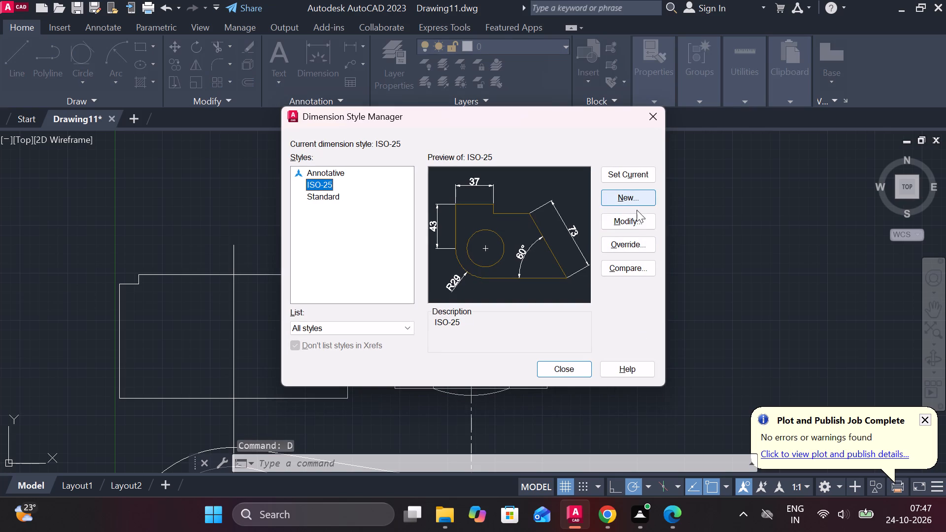
pyautogui.click(630, 231)
pyautogui.click(627, 223)
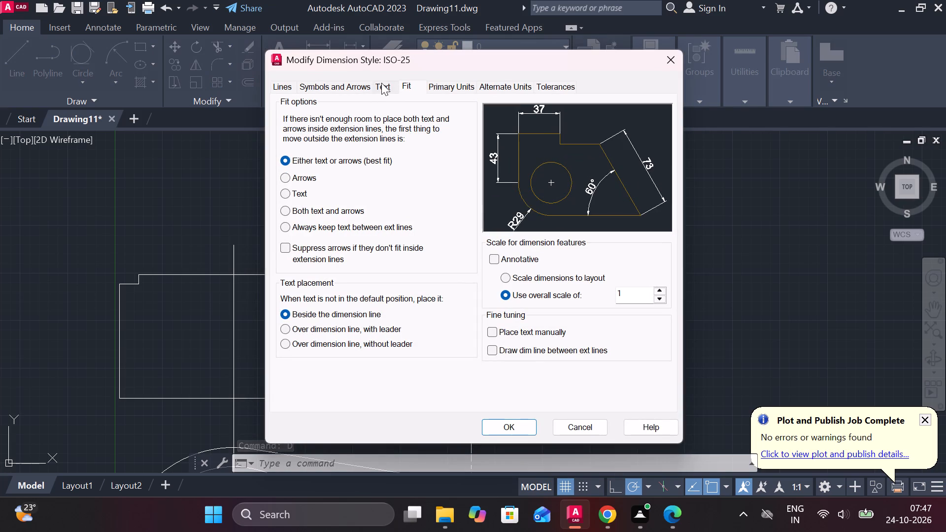
pyautogui.click(381, 83)
pyautogui.moveTo(428, 195); pyautogui.dragTo(404, 195)
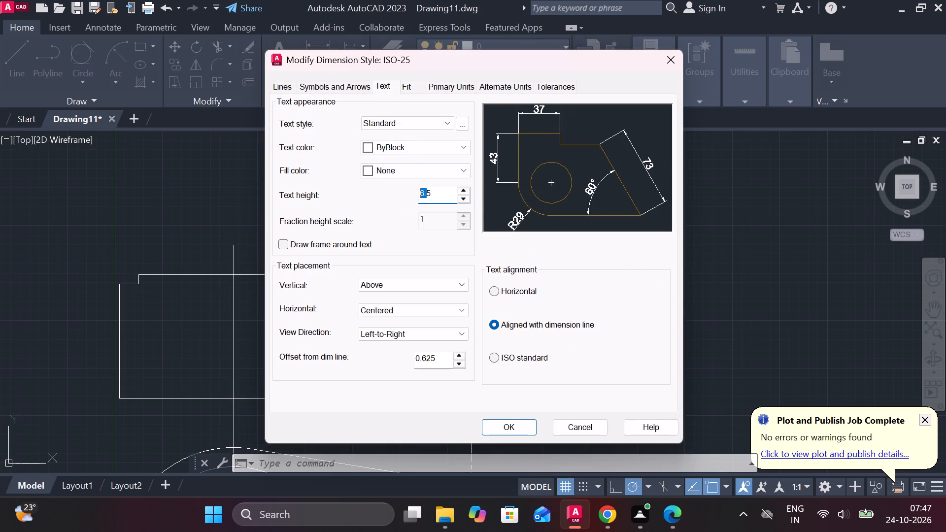
pyautogui.moveTo(432, 197); pyautogui.dragTo(415, 197)
pyautogui.press('8')
pyautogui.click(334, 89)
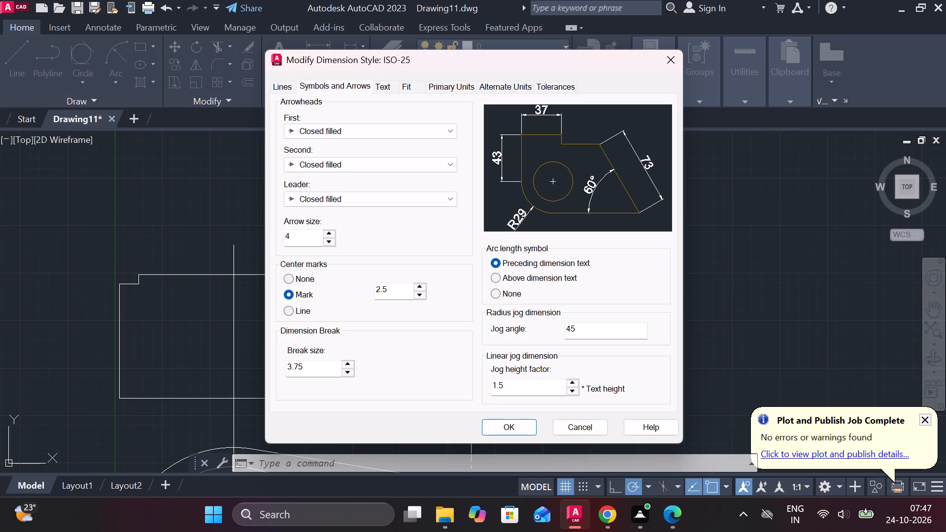
pyautogui.moveTo(296, 241); pyautogui.dragTo(259, 242)
pyautogui.press('5')
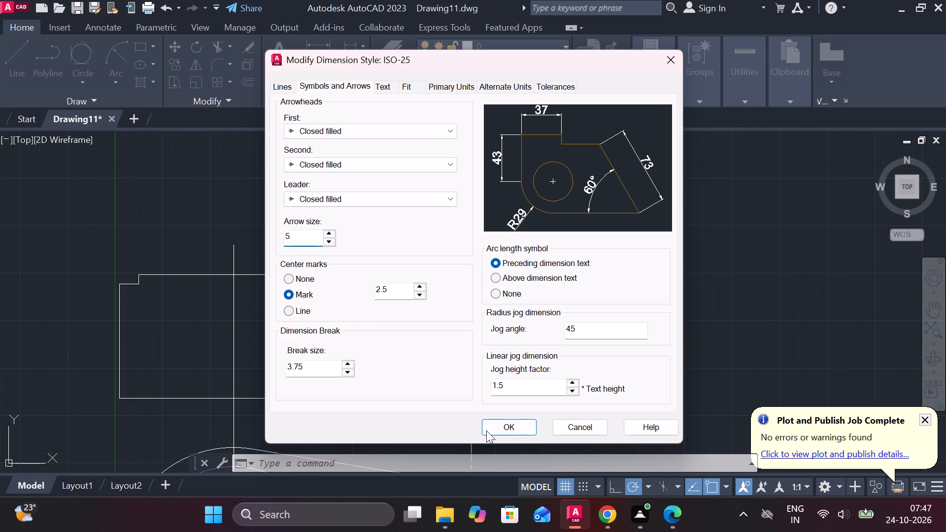
pyautogui.click(486, 431)
pyautogui.click(608, 177)
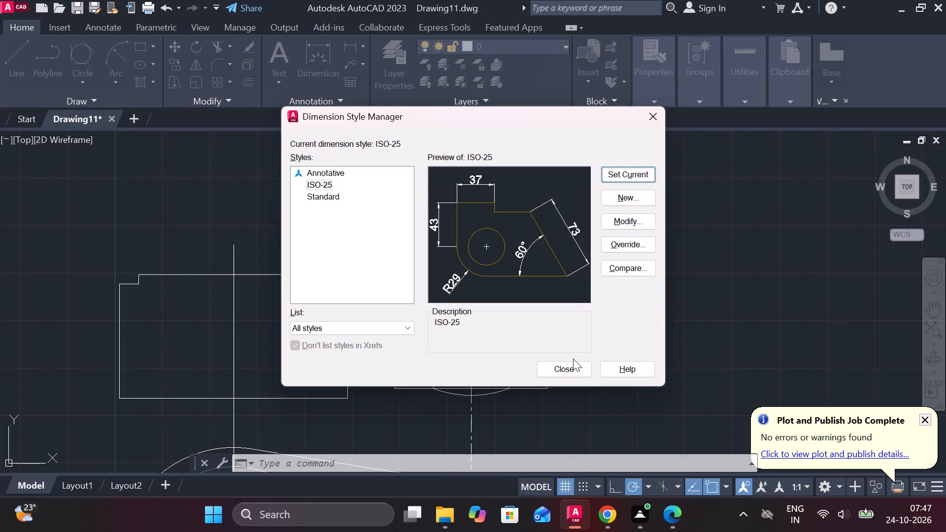
pyautogui.click(571, 360)
pyautogui.click(571, 366)
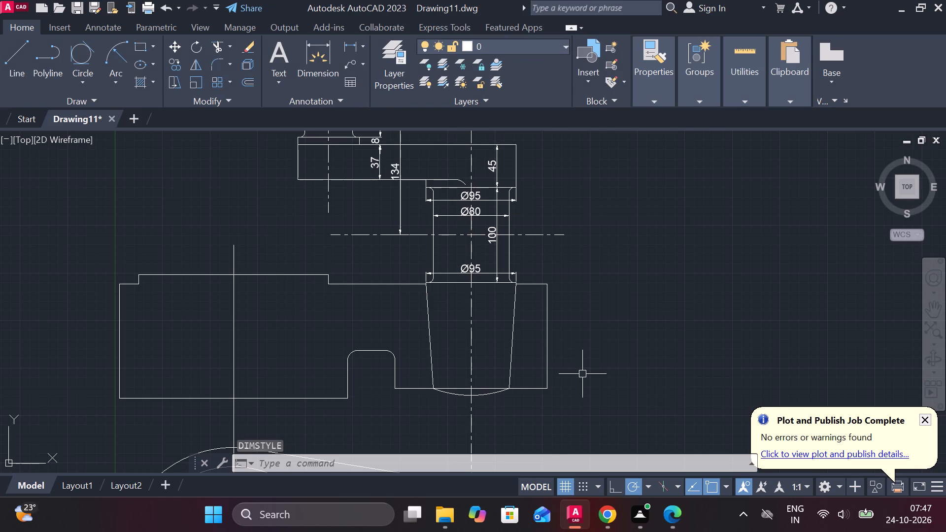
# Examine the dimension text and arrows on the arm and column, and the undimensioned base section and circular view.
pyautogui.moveTo(494, 372); pyautogui.dragTo(575, 337, button='middle')
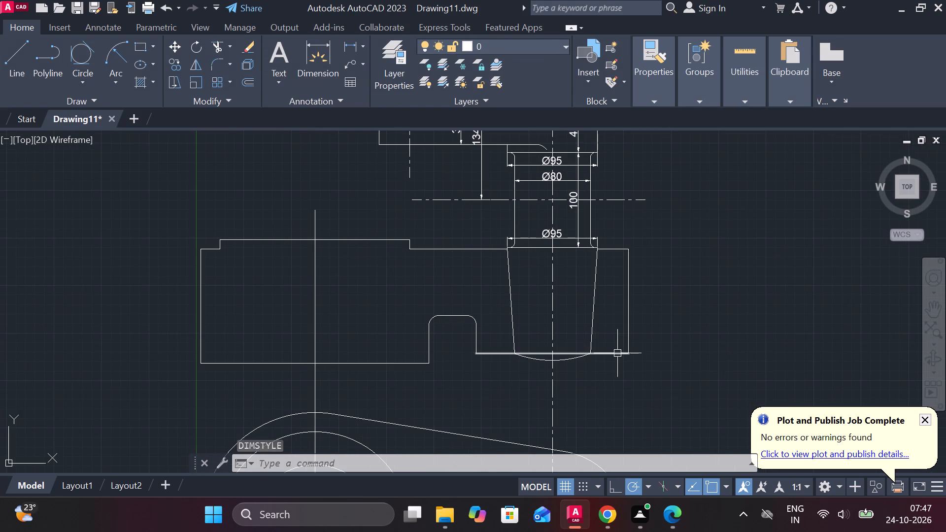
pyautogui.scroll(1, 534, 238)
pyautogui.moveTo(534, 241); pyautogui.dragTo(531, 455, button='middle')
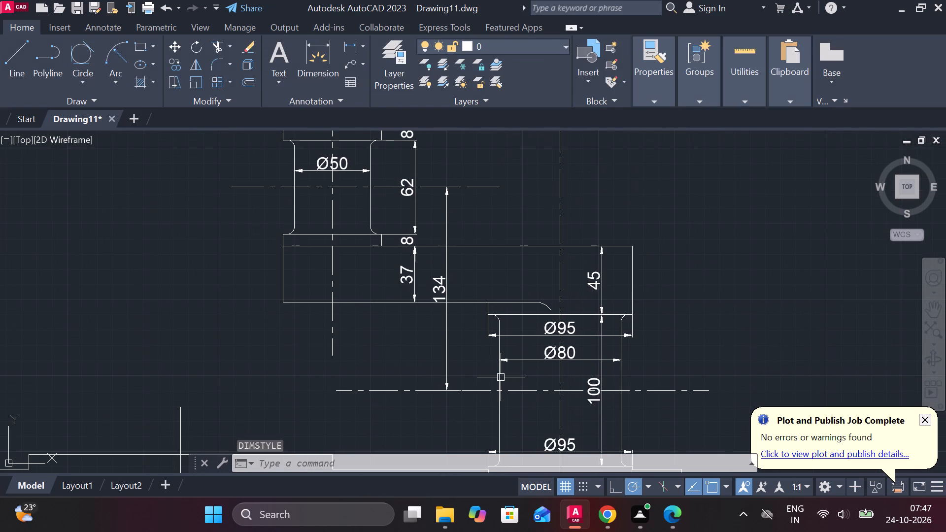
pyautogui.scroll(-2, 499, 378)
pyautogui.moveTo(535, 409); pyautogui.dragTo(531, 300, button='middle')
pyautogui.moveTo(539, 349); pyautogui.dragTo(540, 315, button='middle')
pyautogui.moveTo(537, 351); pyautogui.dragTo(530, 330, button='middle')
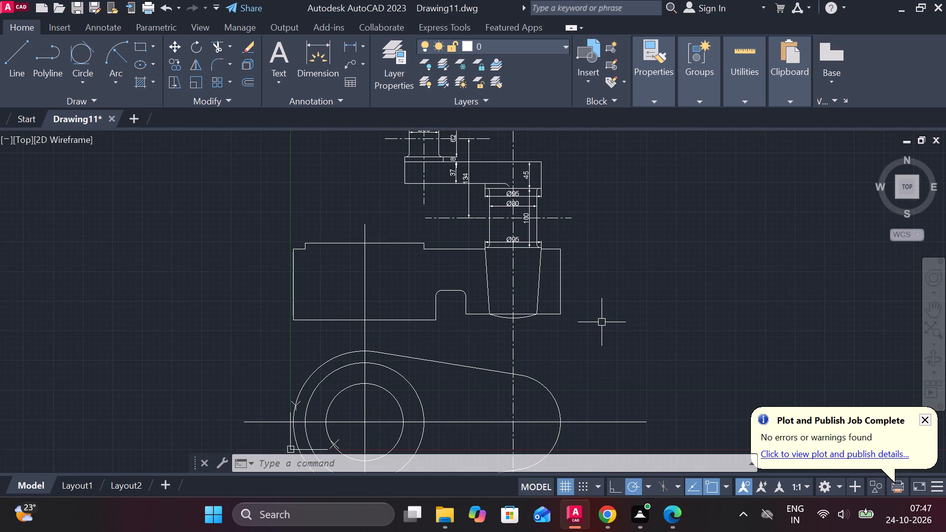
pyautogui.scroll(3, 550, 294)
pyautogui.scroll(-3, 546, 298)
pyautogui.scroll(1, 550, 308)
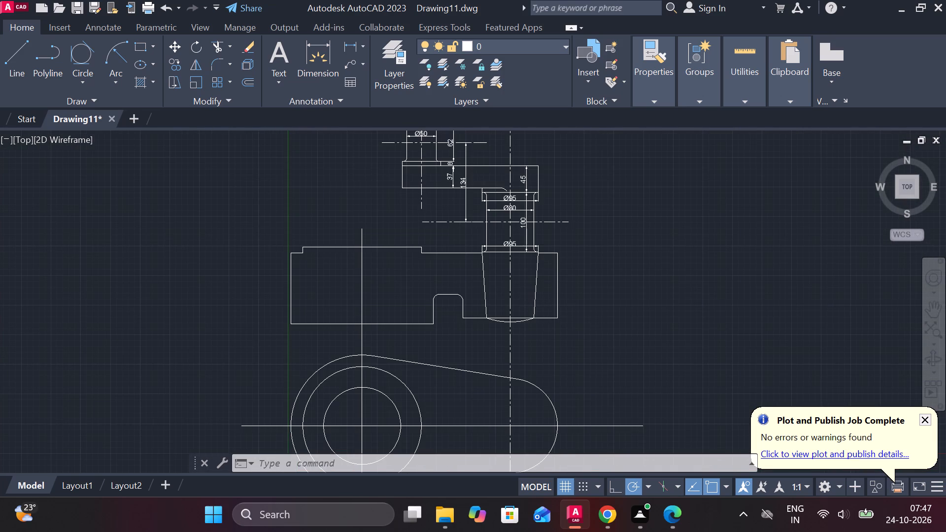
pyautogui.moveTo(556, 310); pyautogui.dragTo(578, 319, button='middle')
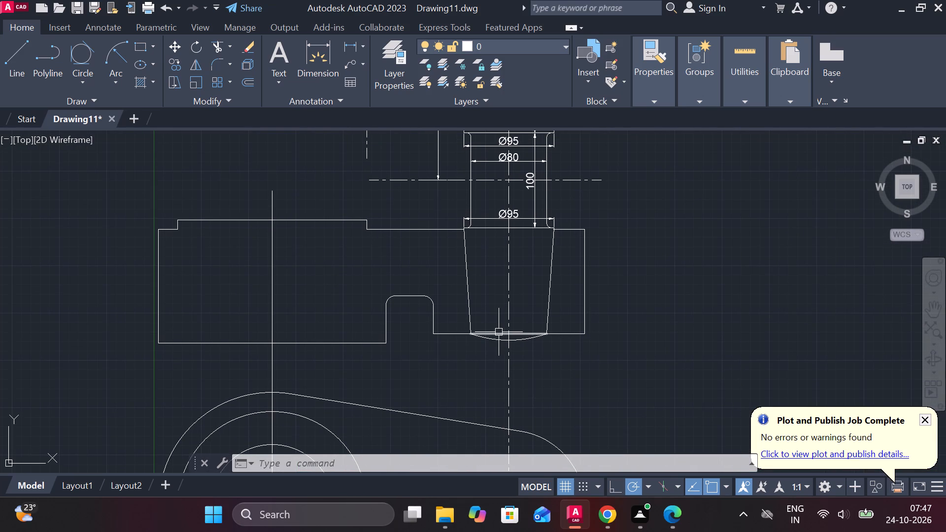
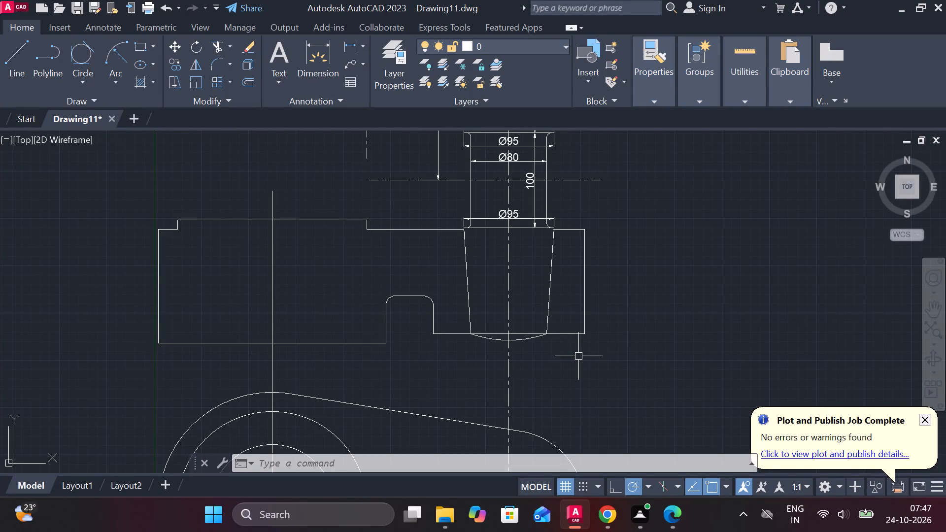
# Draw a line 30 long down the centre line from the tapered section's top edge, ending in a short horizontal marker.
pyautogui.scroll(1, 576, 348)
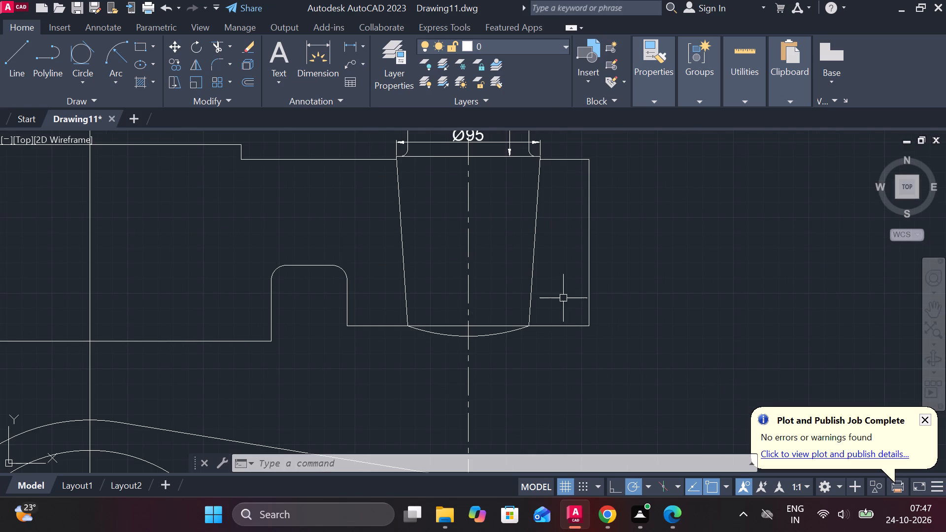
pyautogui.press('l')
pyautogui.press('Return')
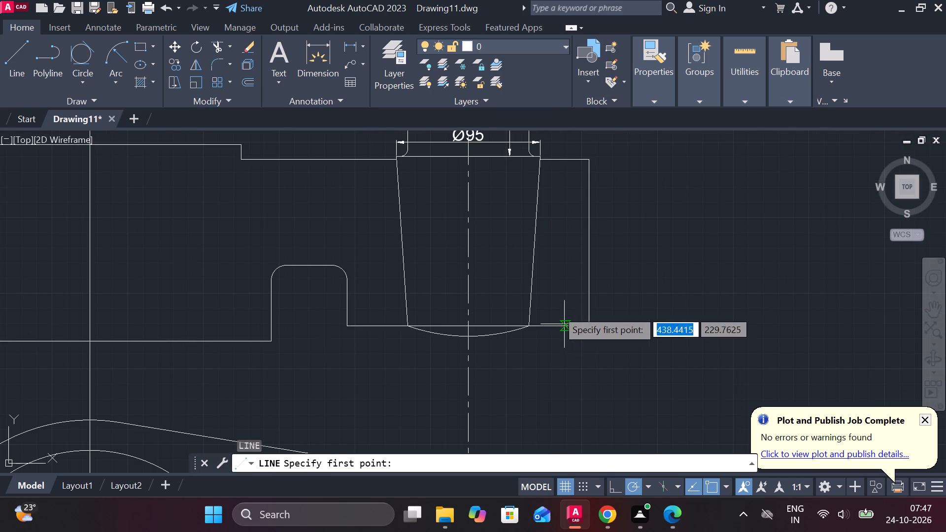
pyautogui.moveTo(460, 199); pyautogui.dragTo(465, 260, button='middle')
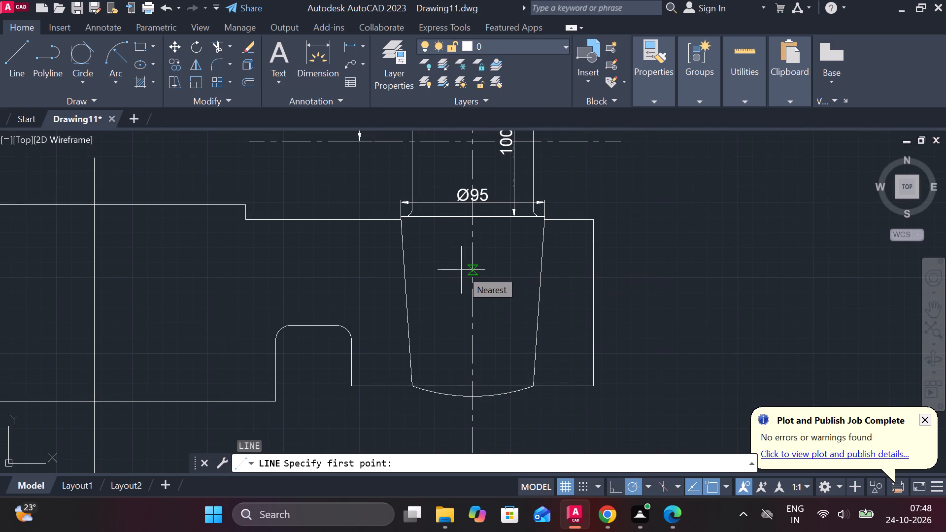
pyautogui.doubleClick(473, 216)
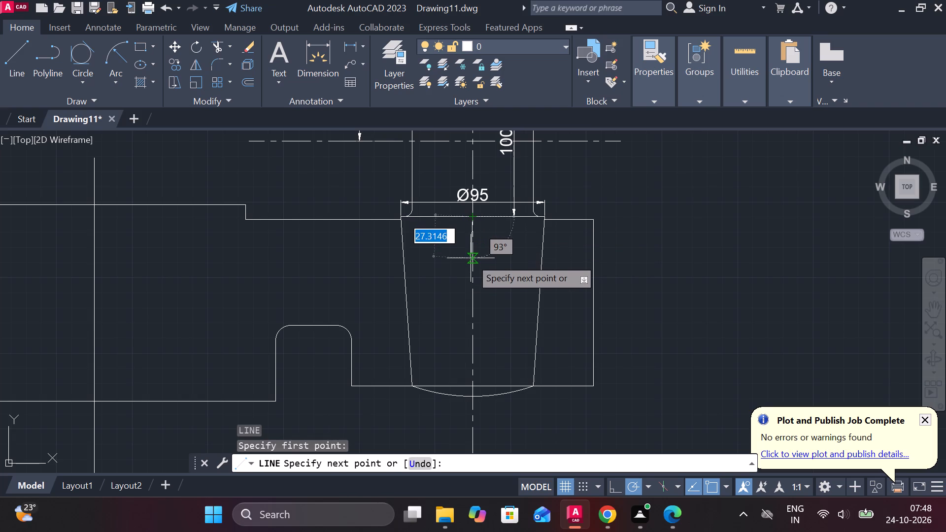
pyautogui.scroll(-1, 464, 420)
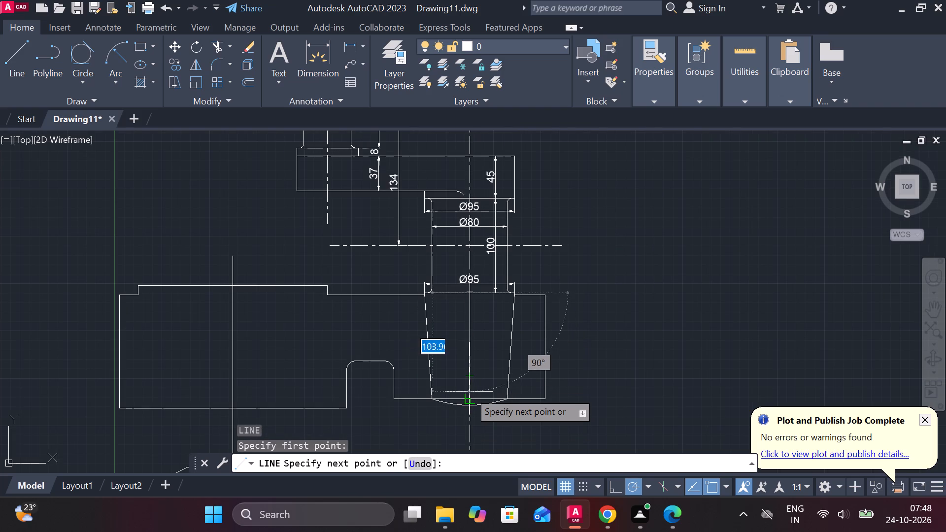
pyautogui.scroll(2, 471, 376)
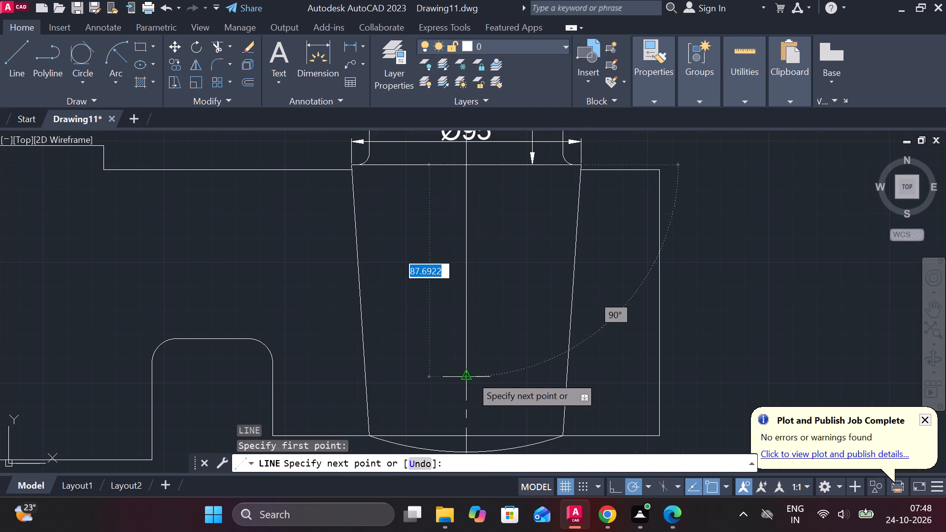
pyautogui.write('30')
pyautogui.press('Return')
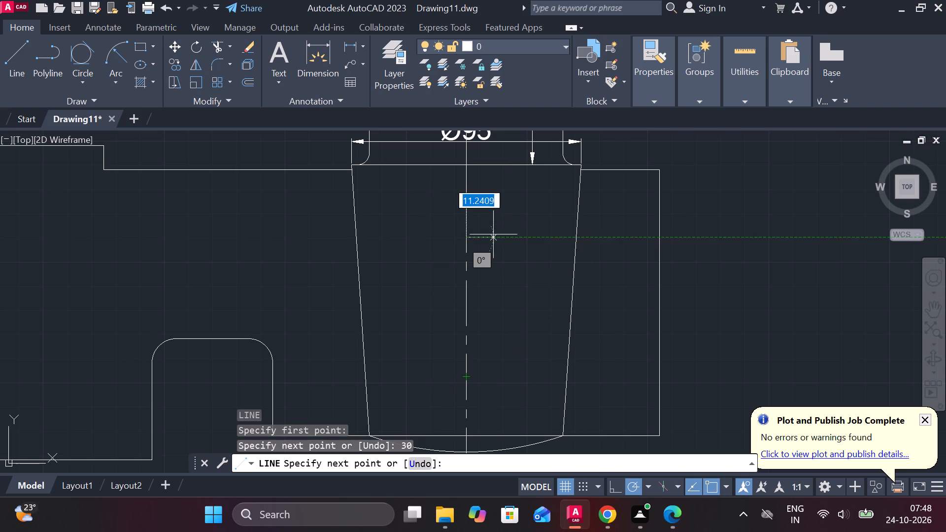
pyautogui.click(500, 244)
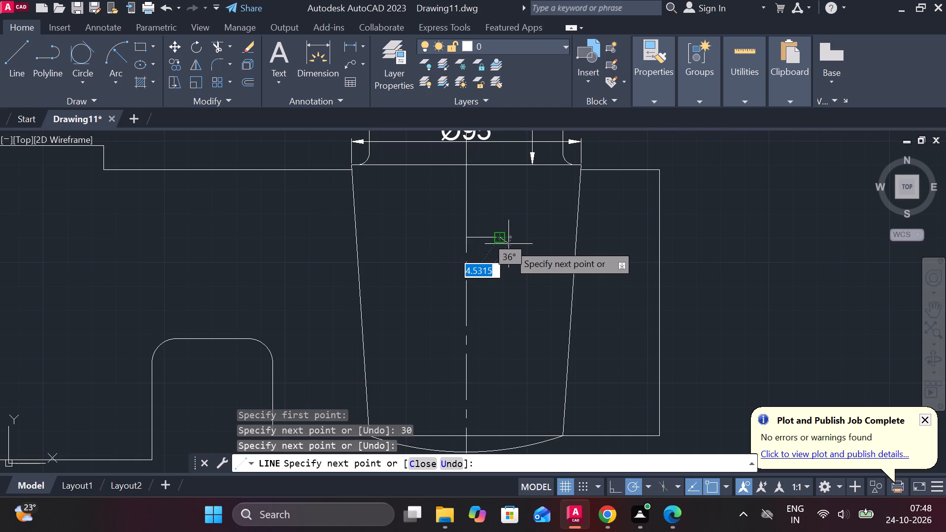
pyautogui.press('Escape')
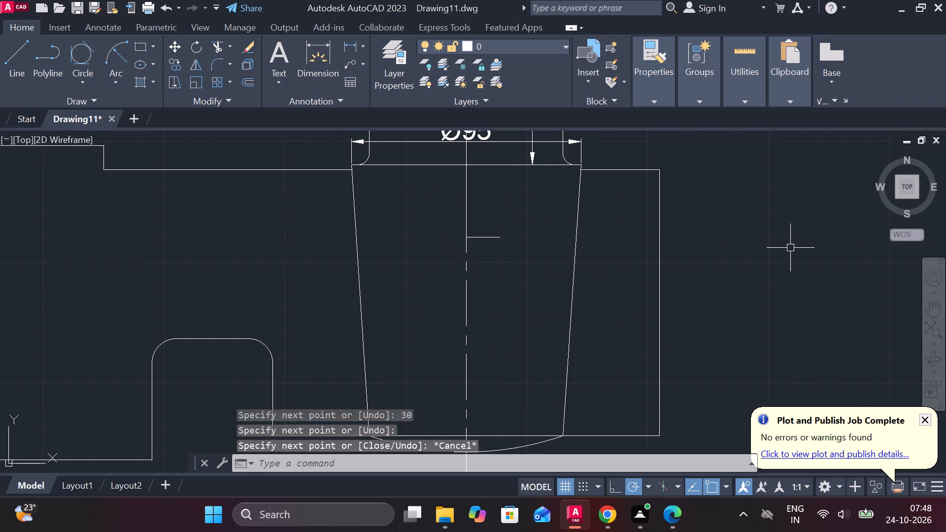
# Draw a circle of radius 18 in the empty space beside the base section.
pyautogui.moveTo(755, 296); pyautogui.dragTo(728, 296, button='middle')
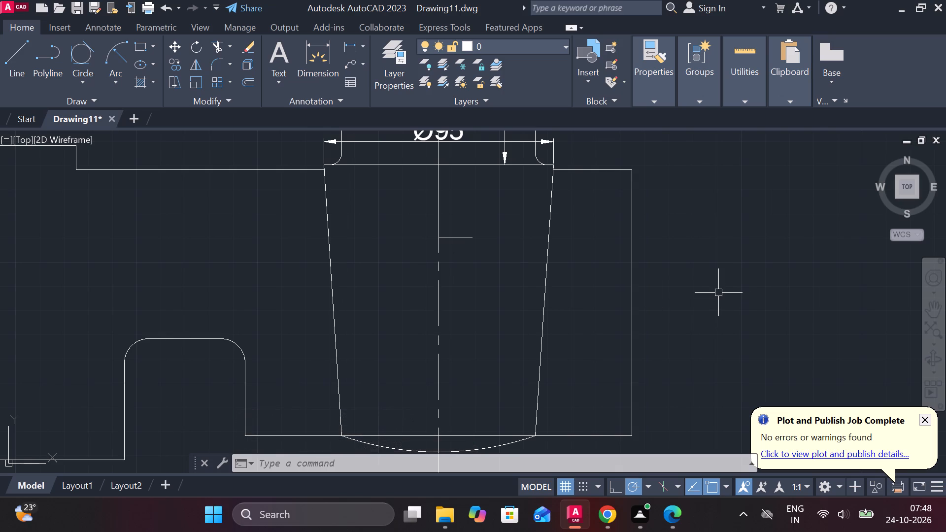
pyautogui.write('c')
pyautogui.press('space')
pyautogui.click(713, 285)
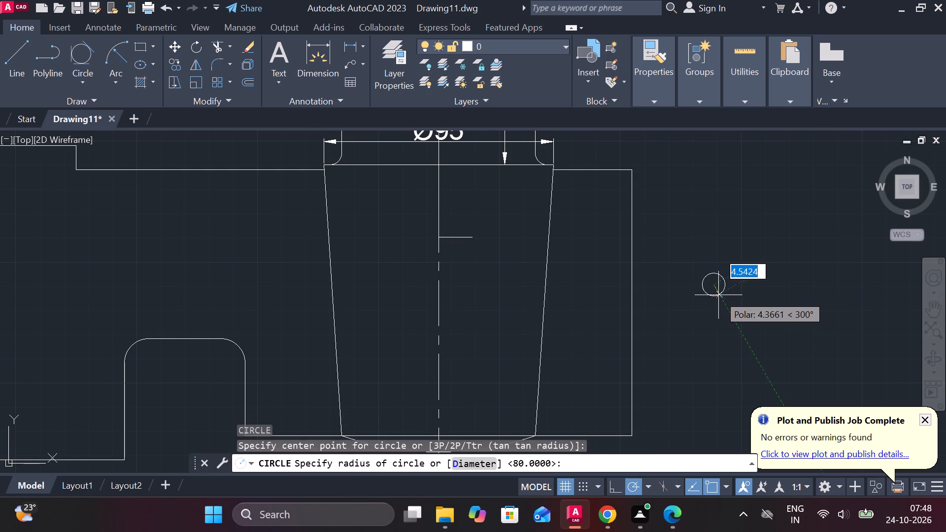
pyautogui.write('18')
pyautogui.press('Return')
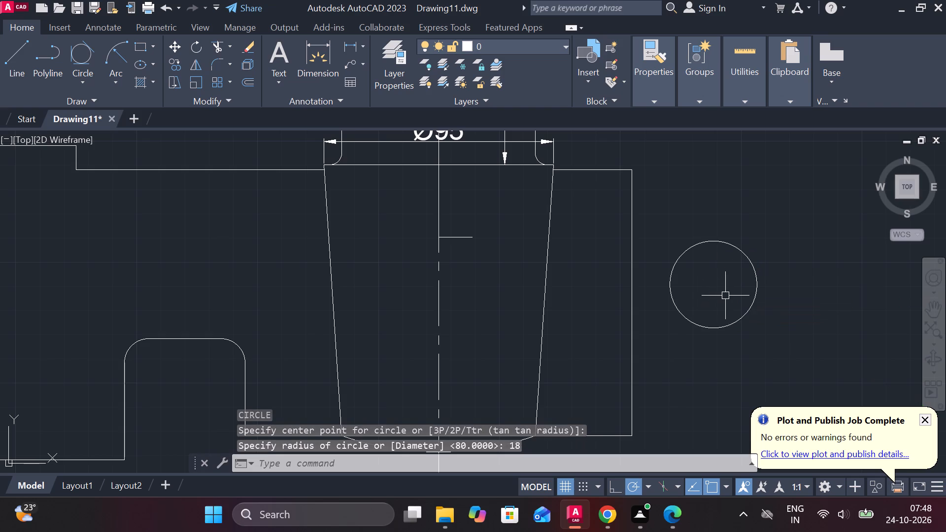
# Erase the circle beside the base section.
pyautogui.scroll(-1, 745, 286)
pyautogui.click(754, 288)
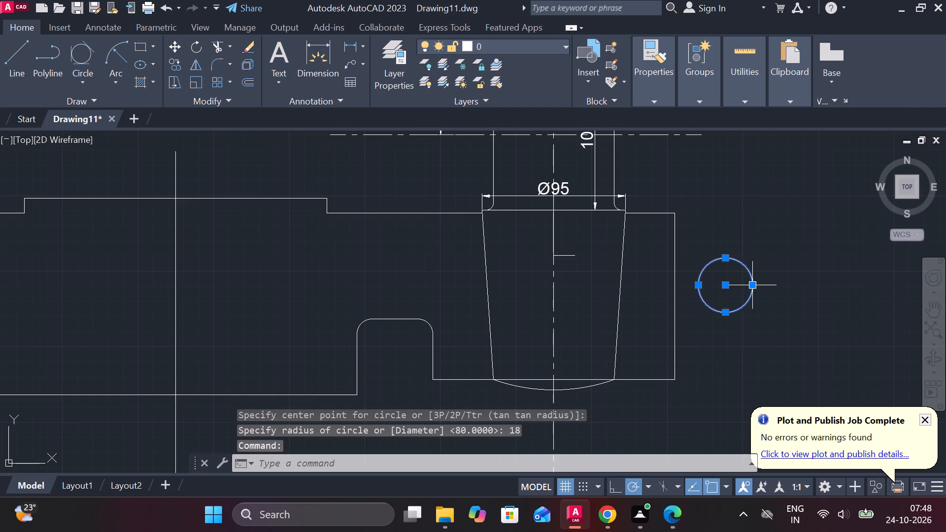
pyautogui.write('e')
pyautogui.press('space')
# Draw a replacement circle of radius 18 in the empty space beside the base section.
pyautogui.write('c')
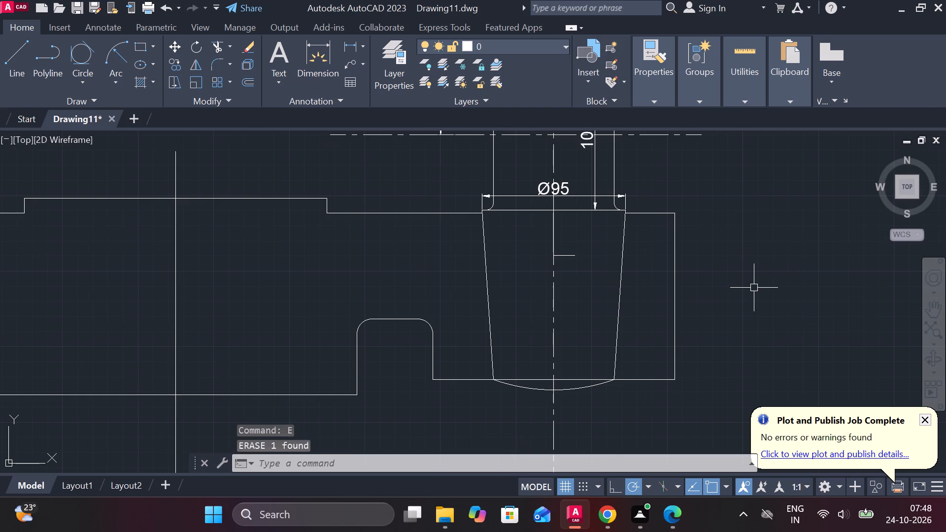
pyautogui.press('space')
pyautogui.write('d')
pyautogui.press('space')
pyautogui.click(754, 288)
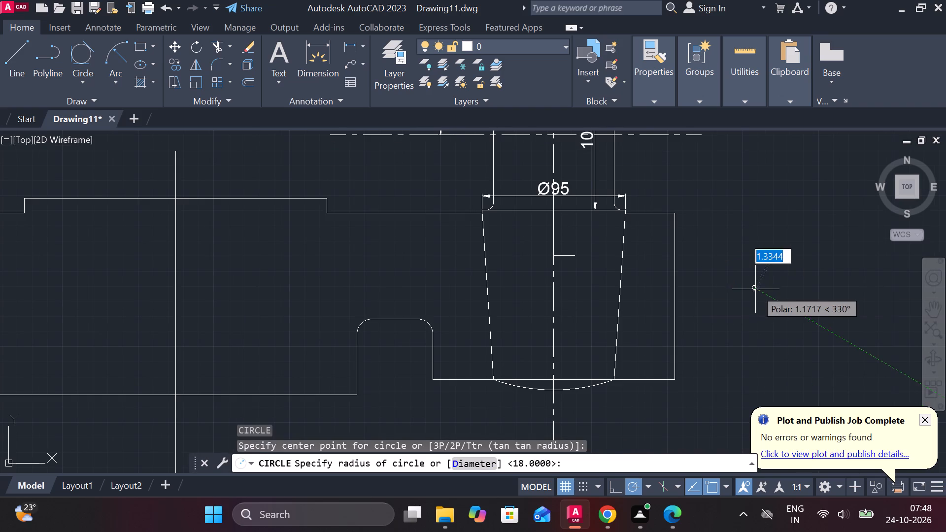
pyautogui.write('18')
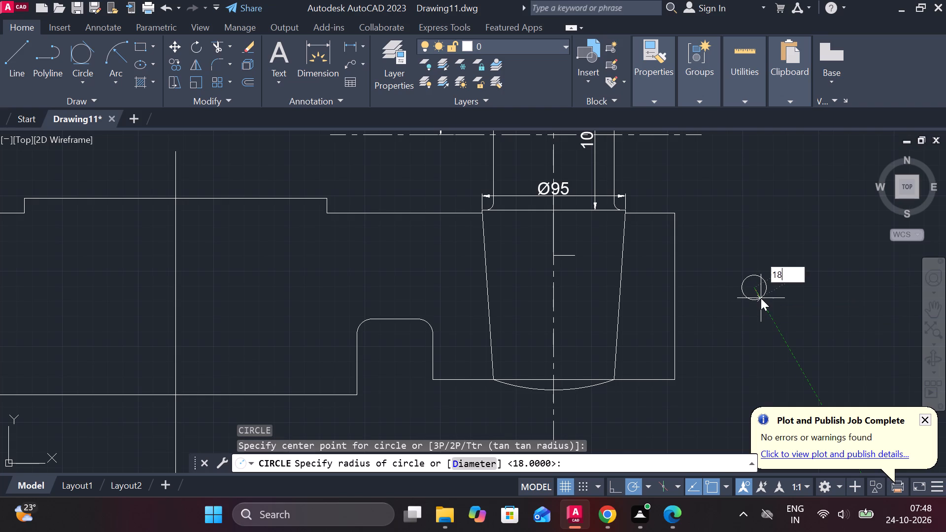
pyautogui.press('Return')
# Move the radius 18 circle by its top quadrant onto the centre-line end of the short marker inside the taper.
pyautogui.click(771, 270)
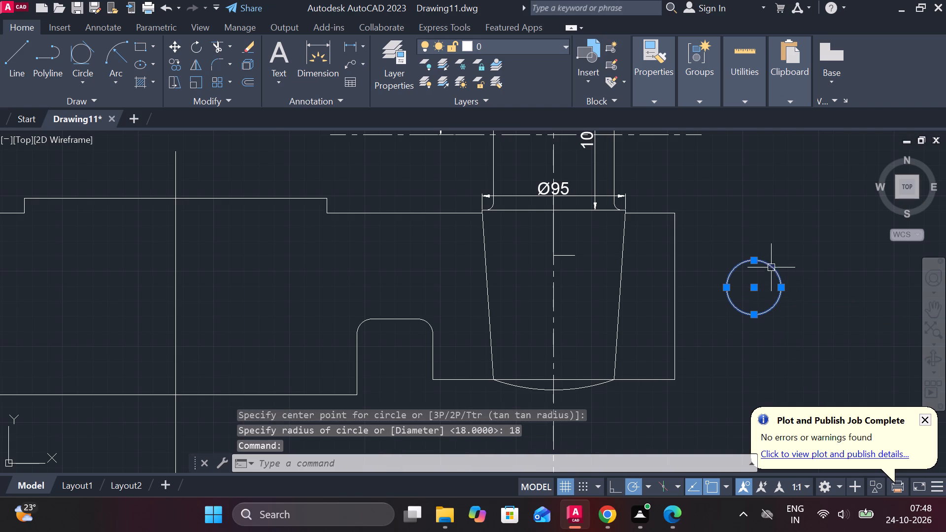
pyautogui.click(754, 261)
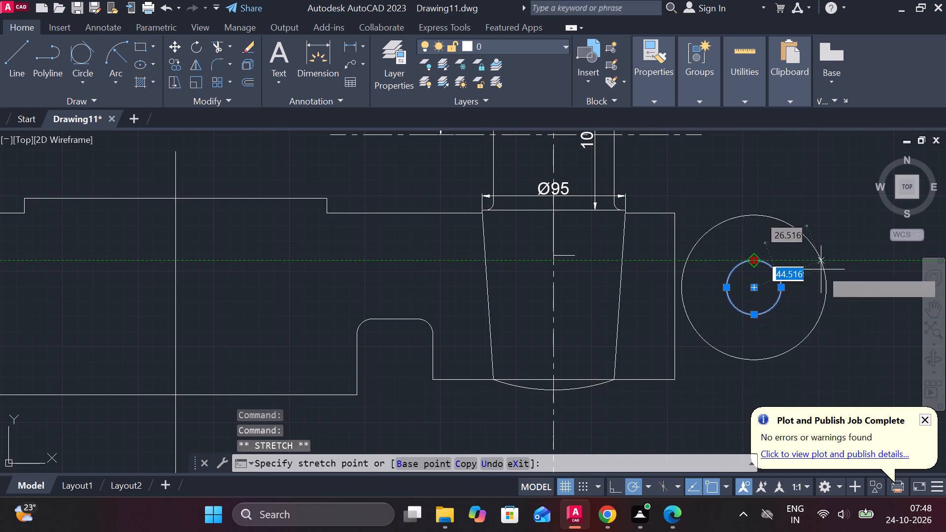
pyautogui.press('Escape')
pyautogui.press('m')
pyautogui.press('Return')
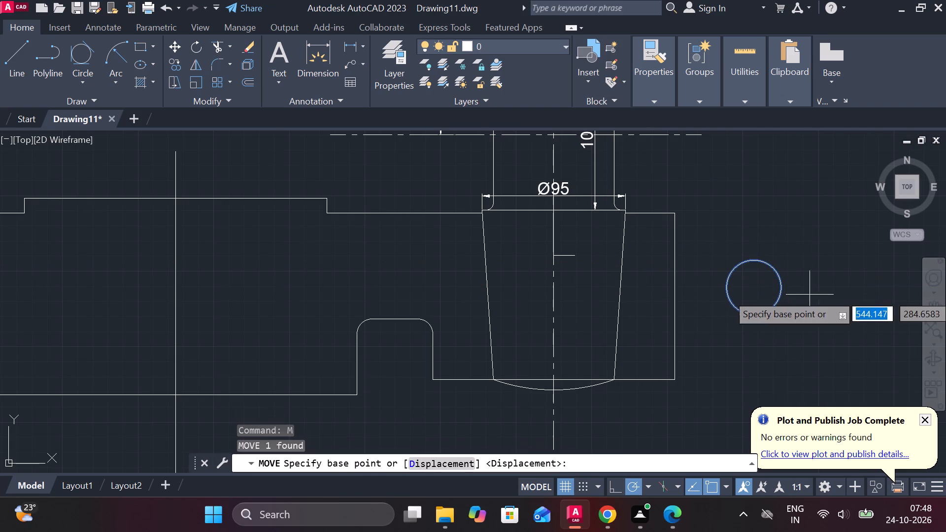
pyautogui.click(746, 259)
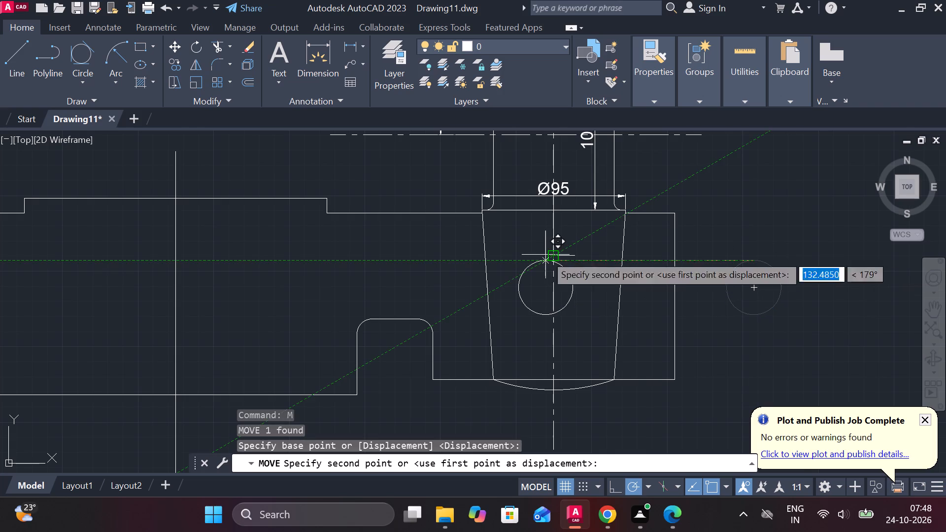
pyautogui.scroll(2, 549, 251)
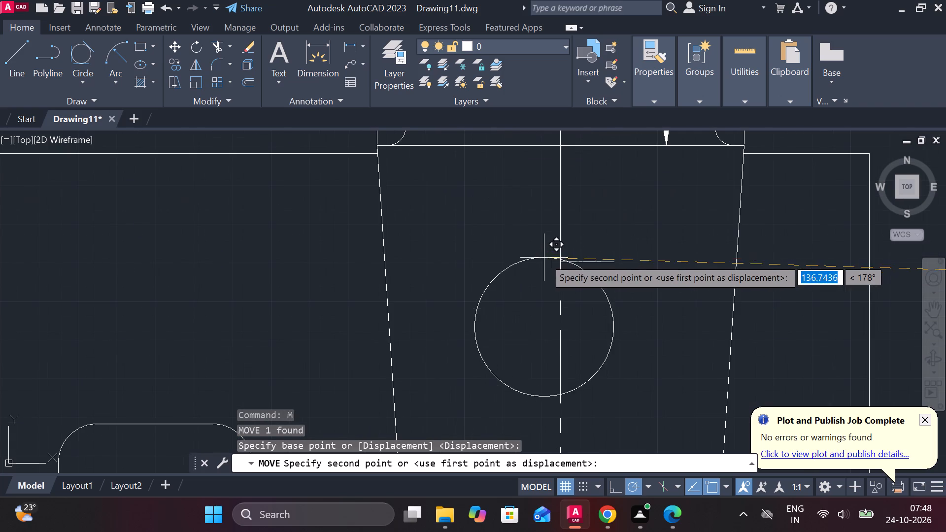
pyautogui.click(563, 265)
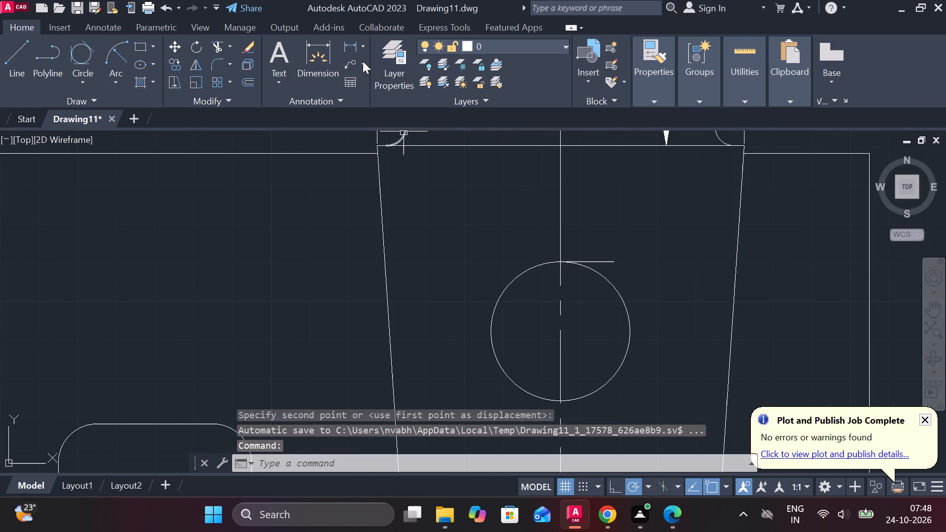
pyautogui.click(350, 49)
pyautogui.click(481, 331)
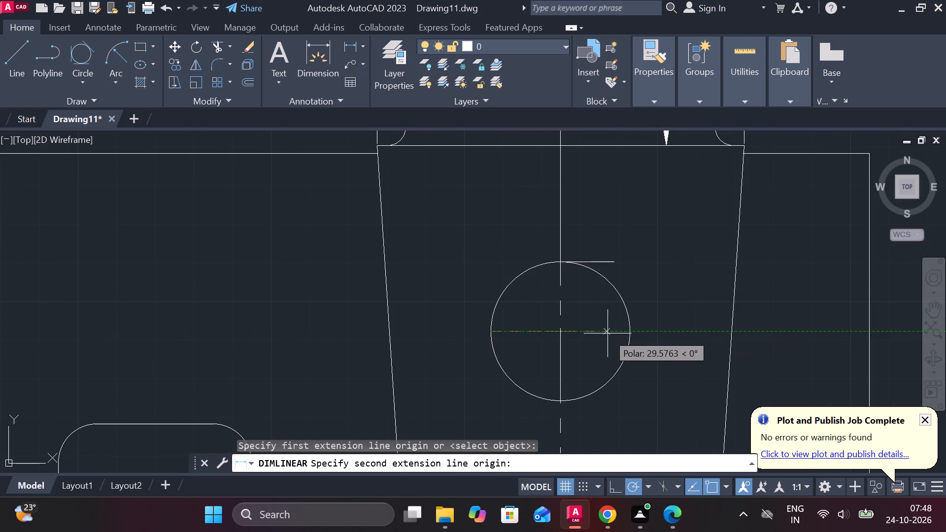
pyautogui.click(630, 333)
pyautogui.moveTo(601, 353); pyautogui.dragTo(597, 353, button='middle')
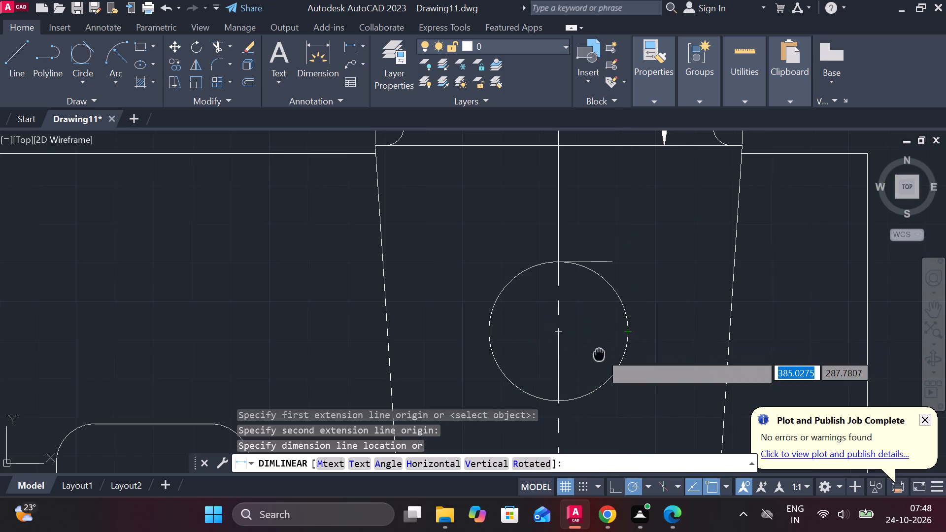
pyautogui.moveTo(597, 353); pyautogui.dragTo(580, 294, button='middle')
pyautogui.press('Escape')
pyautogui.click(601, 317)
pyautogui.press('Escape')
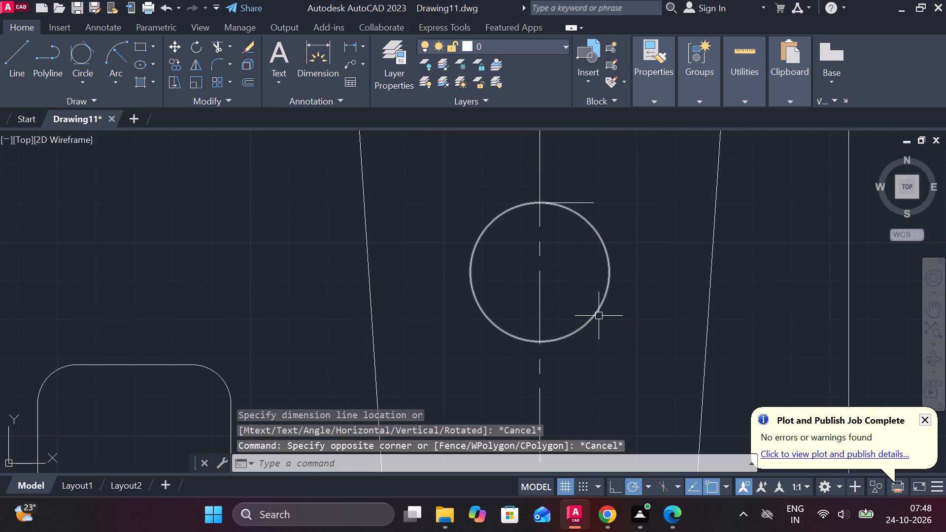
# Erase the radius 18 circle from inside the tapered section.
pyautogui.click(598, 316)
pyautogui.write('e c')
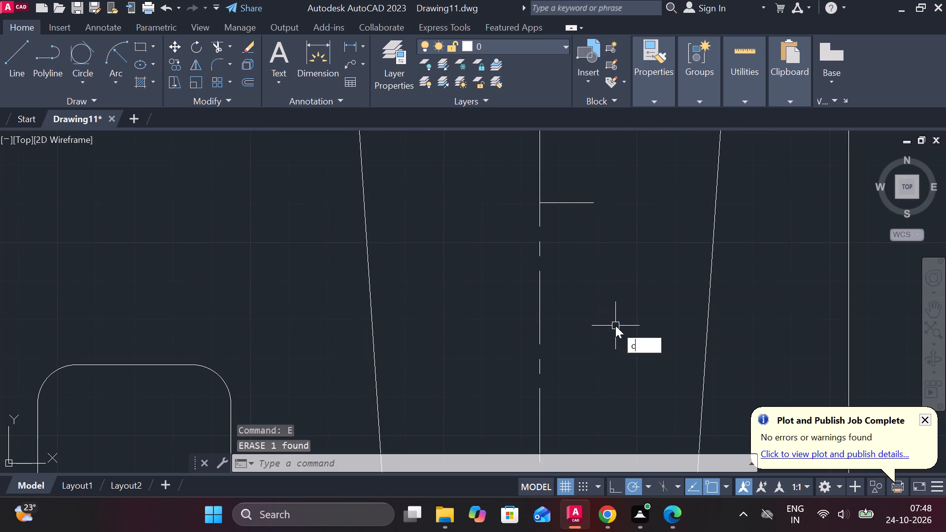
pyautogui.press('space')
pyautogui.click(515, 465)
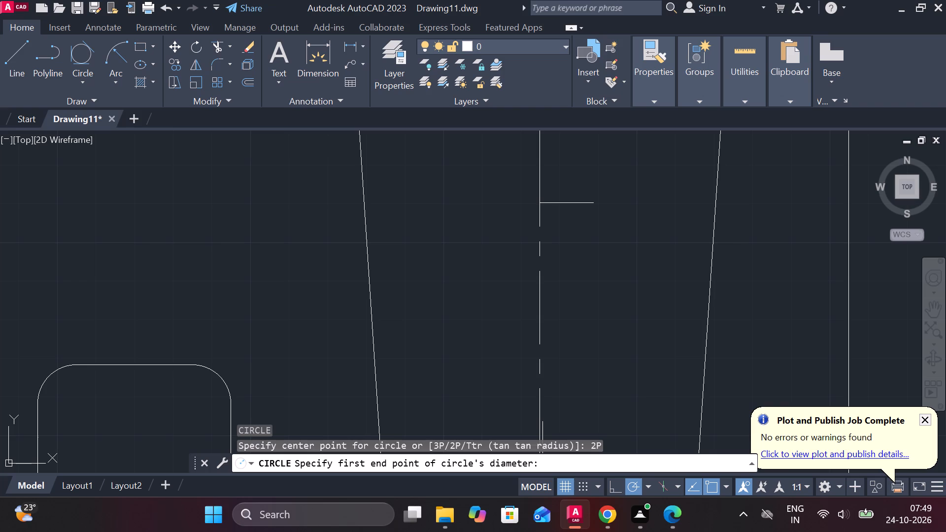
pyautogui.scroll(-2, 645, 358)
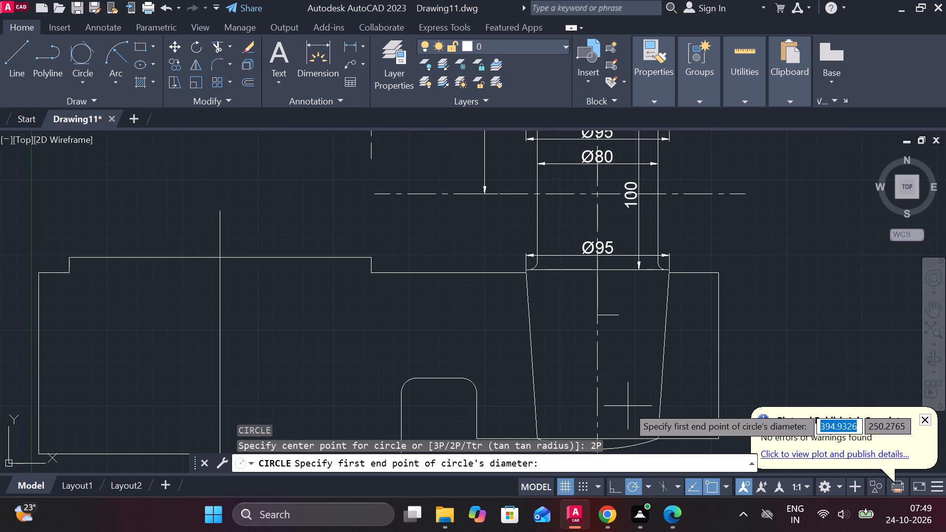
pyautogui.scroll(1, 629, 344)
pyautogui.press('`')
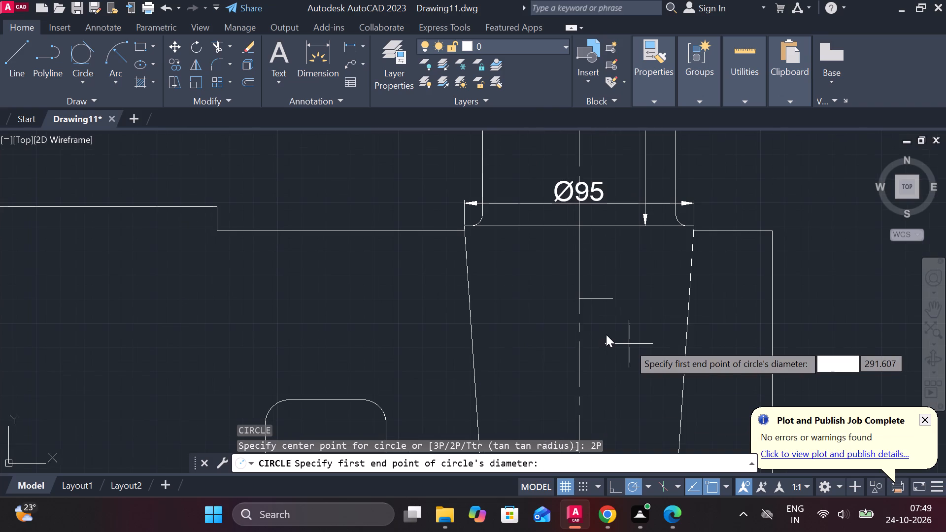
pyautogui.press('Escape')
# Draw a circle of diameter 9 in the empty space beside the base section.
pyautogui.moveTo(606, 335); pyautogui.dragTo(481, 318, button='middle')
pyautogui.moveTo(784, 280); pyautogui.dragTo(666, 291, button='middle')
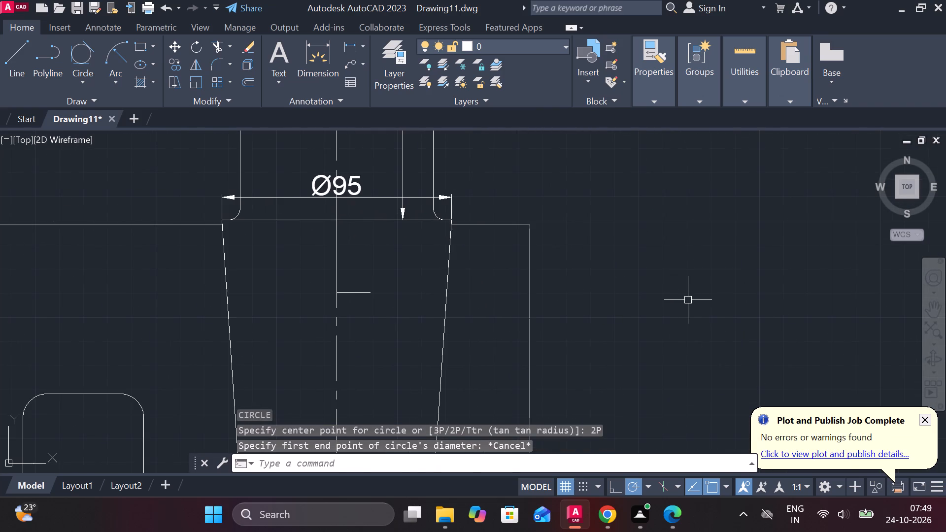
pyautogui.write('c')
pyautogui.press('space')
pyautogui.click(688, 300)
pyautogui.press('d')
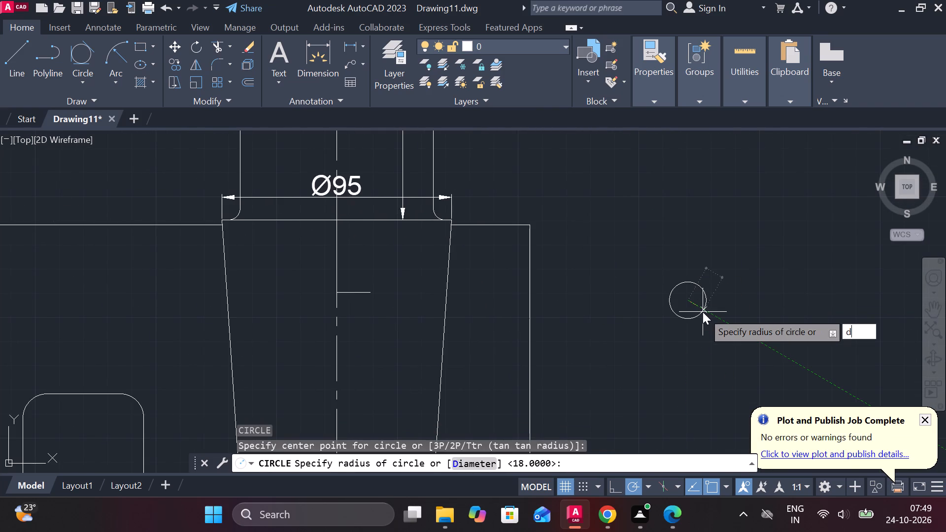
pyautogui.press('space')
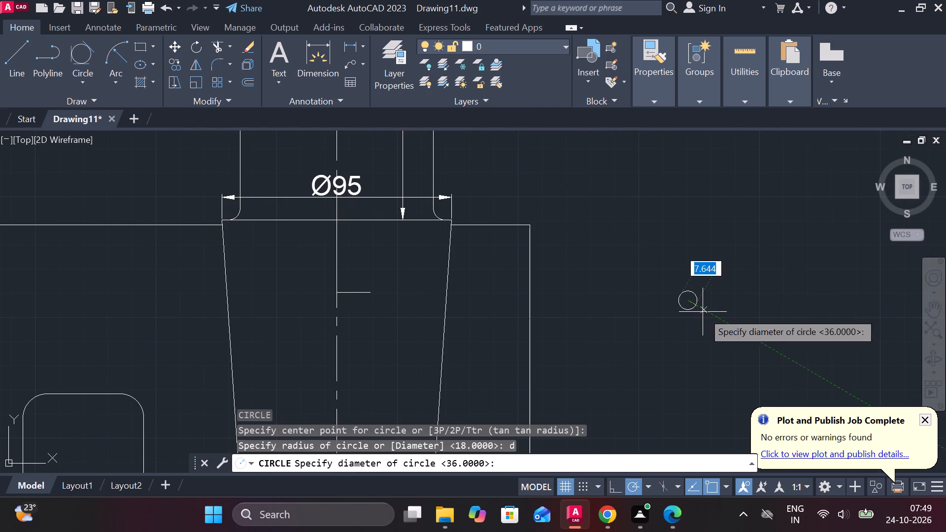
pyautogui.press('9')
pyautogui.press('Return')
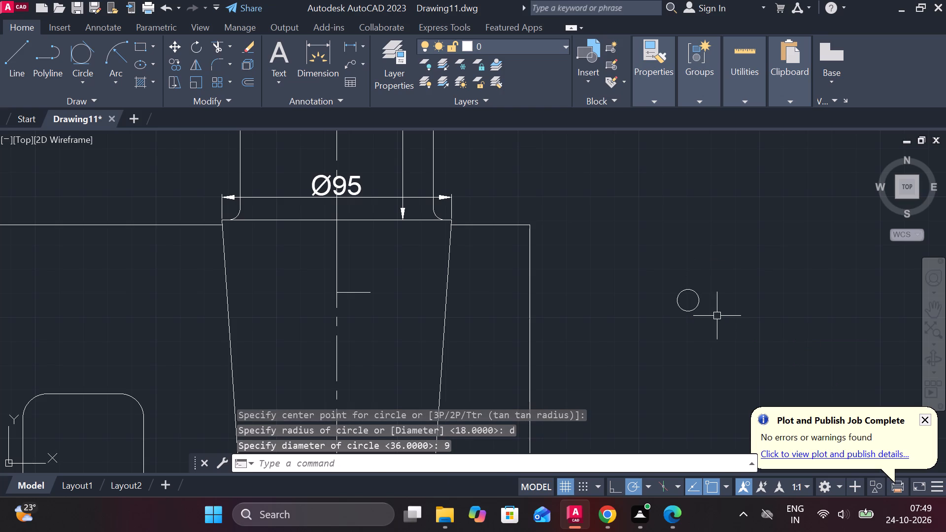
# Draw a 30-long vertical line downward from the left quadrant of the diameter 9 circle.
pyautogui.scroll(1, 717, 316)
pyautogui.press('l')
pyautogui.press('Return')
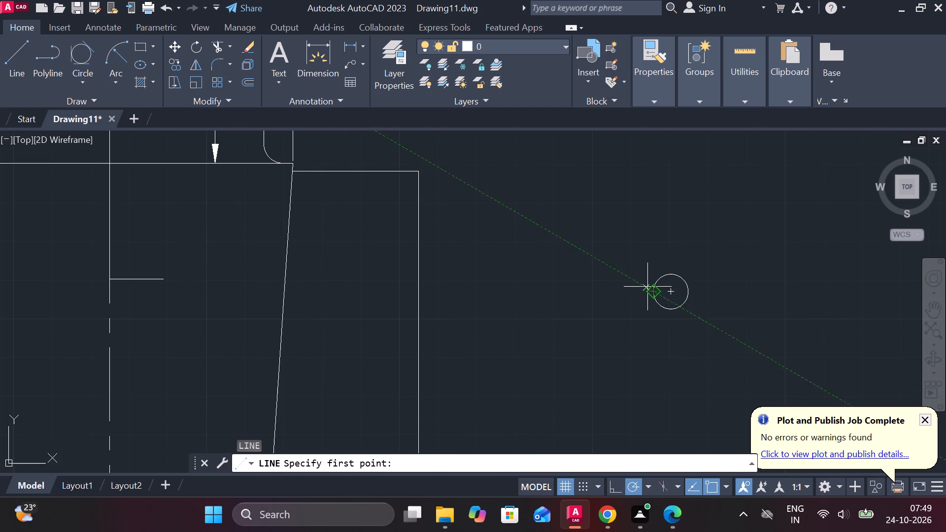
pyautogui.click(654, 291)
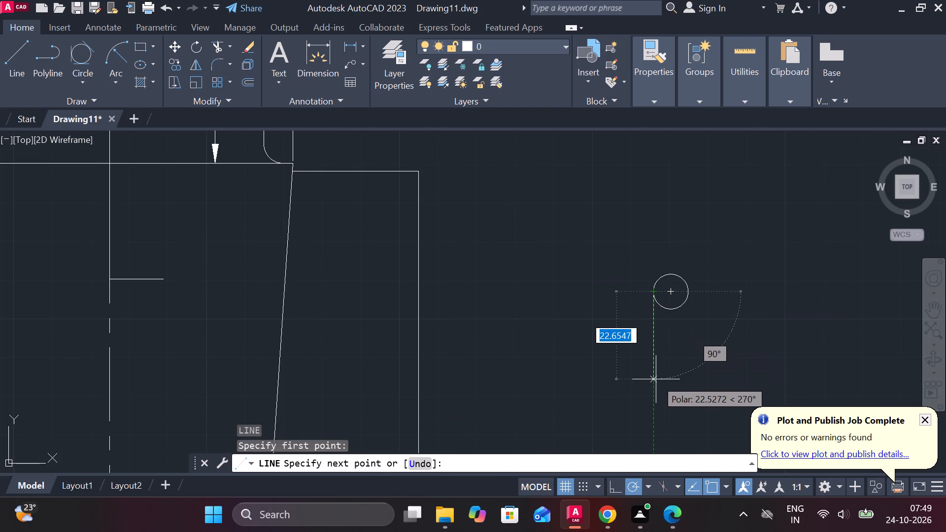
pyautogui.press('3')
pyautogui.press('0')
pyautogui.press('Return')
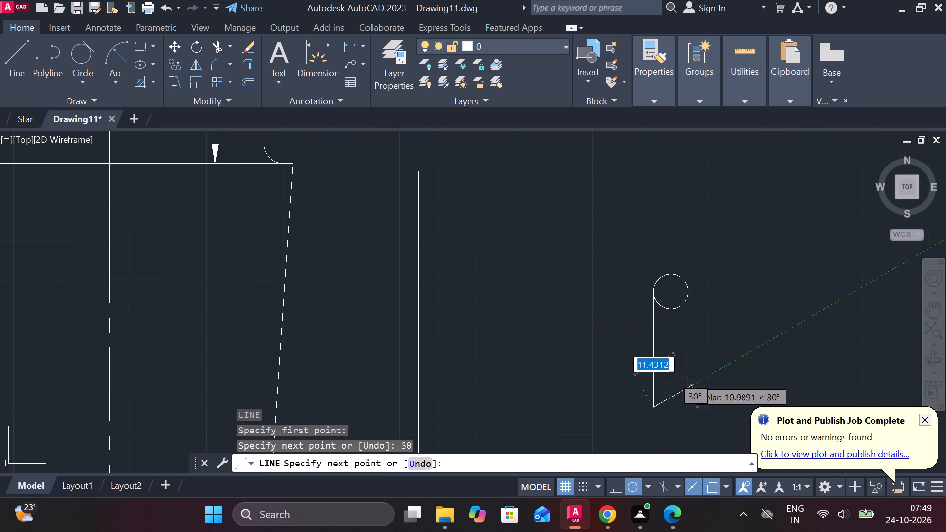
pyautogui.moveTo(692, 397); pyautogui.dragTo(634, 391, button='middle')
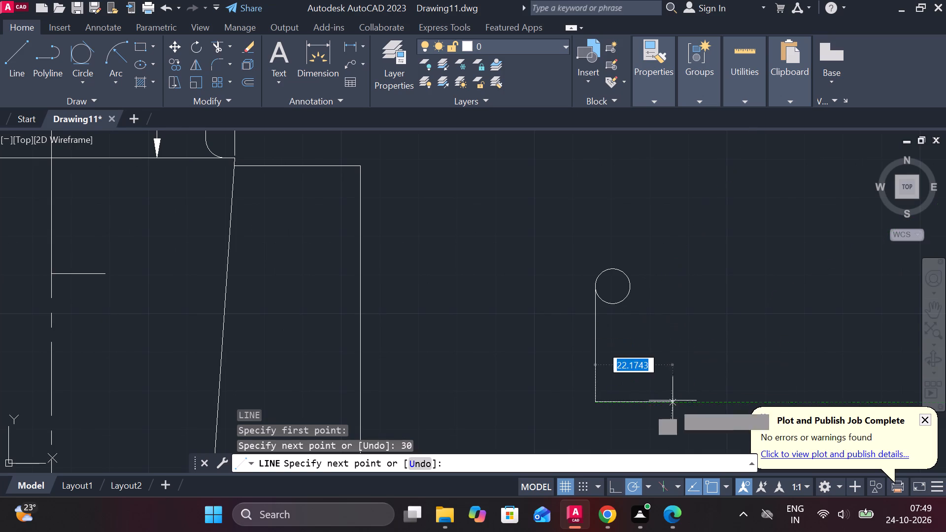
pyautogui.press('Escape')
pyautogui.press('space')
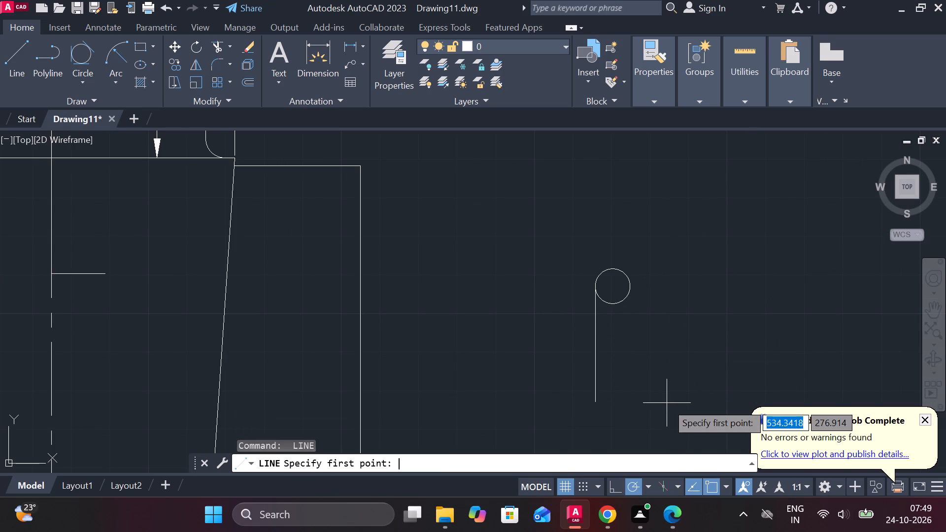
pyautogui.press('Escape')
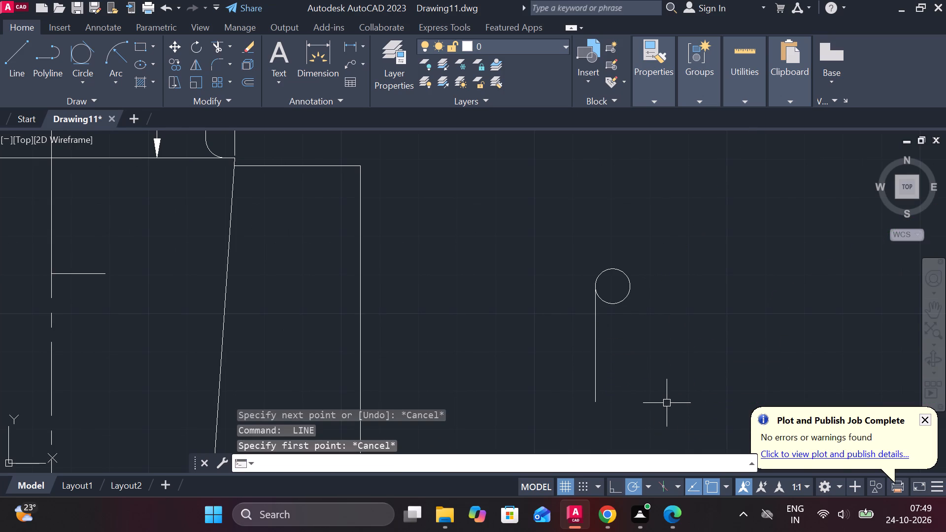
# Draw a second 30-long vertical line downward from the circle's right quadrant.
pyautogui.write('l')
pyautogui.press('space')
pyautogui.click(636, 291)
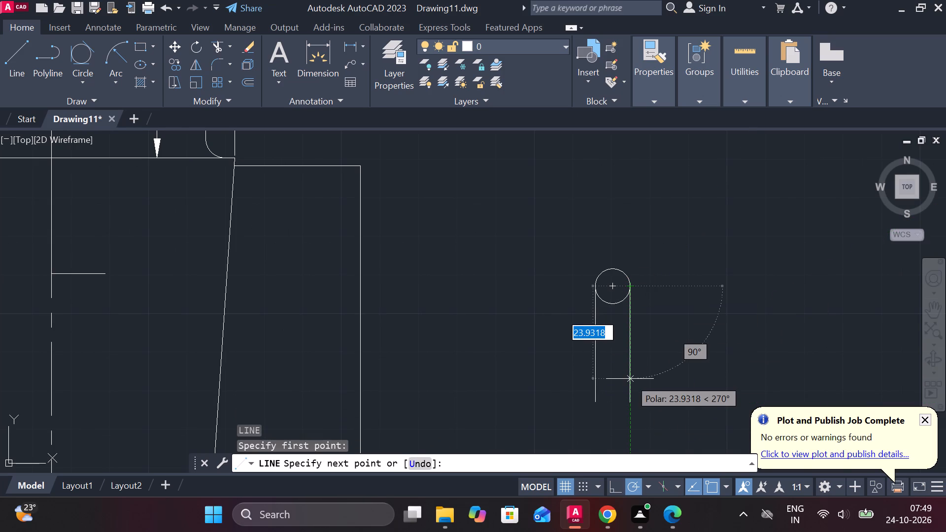
pyautogui.write('30')
pyautogui.press('Return')
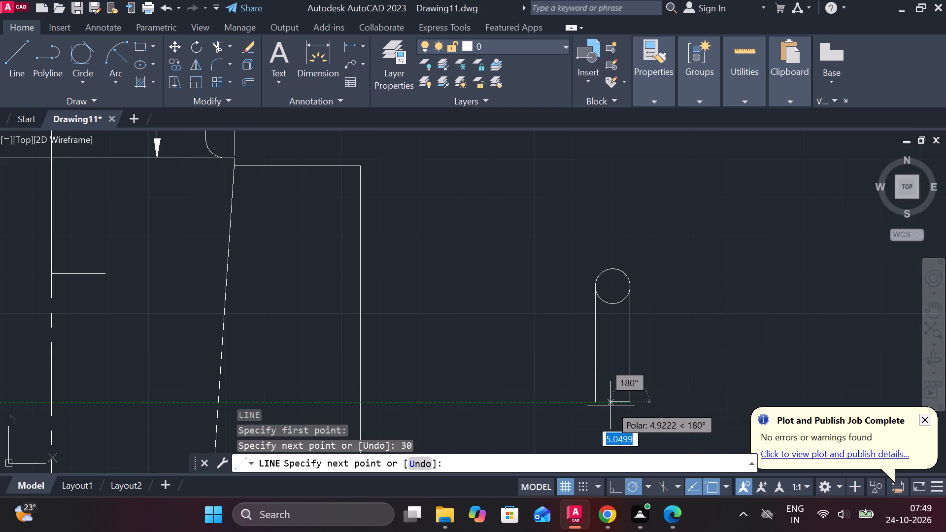
pyautogui.moveTo(618, 405); pyautogui.dragTo(616, 373, button='middle')
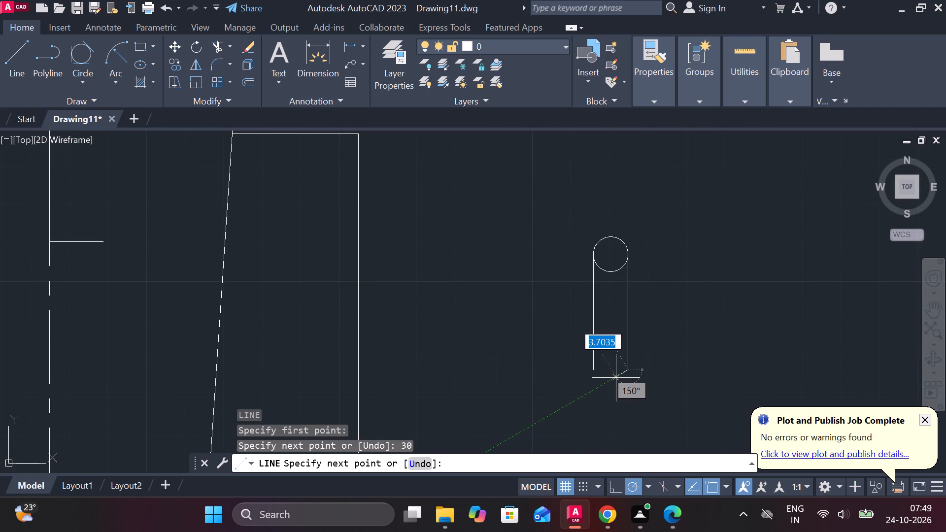
pyautogui.moveTo(686, 347); pyautogui.dragTo(592, 332, button='middle')
pyautogui.press('Escape')
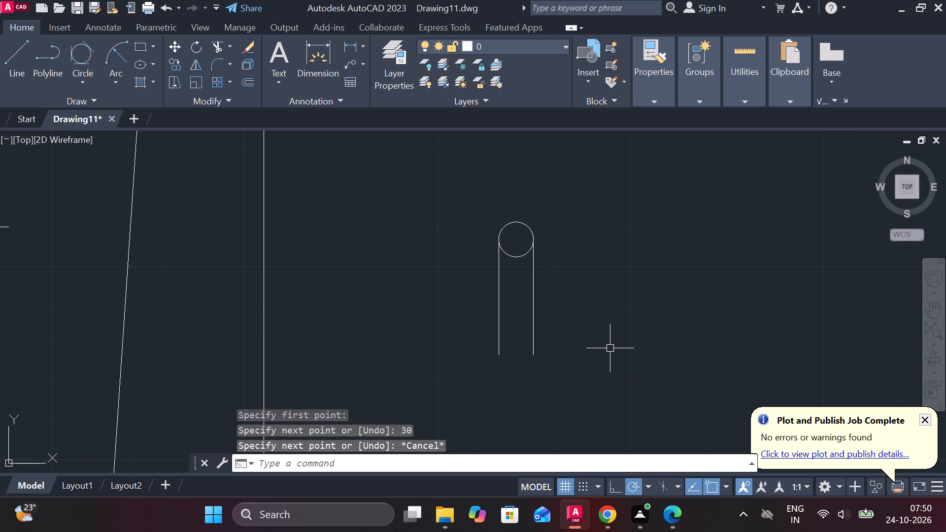
# Close the lower ends of the two vertical lines with a horizontal line.
pyautogui.press('l')
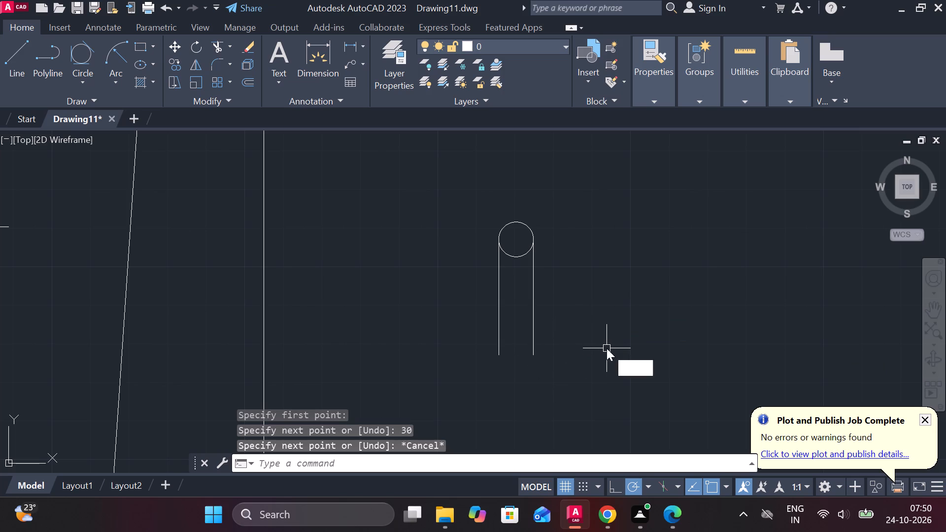
pyautogui.press('Return')
pyautogui.click(503, 358)
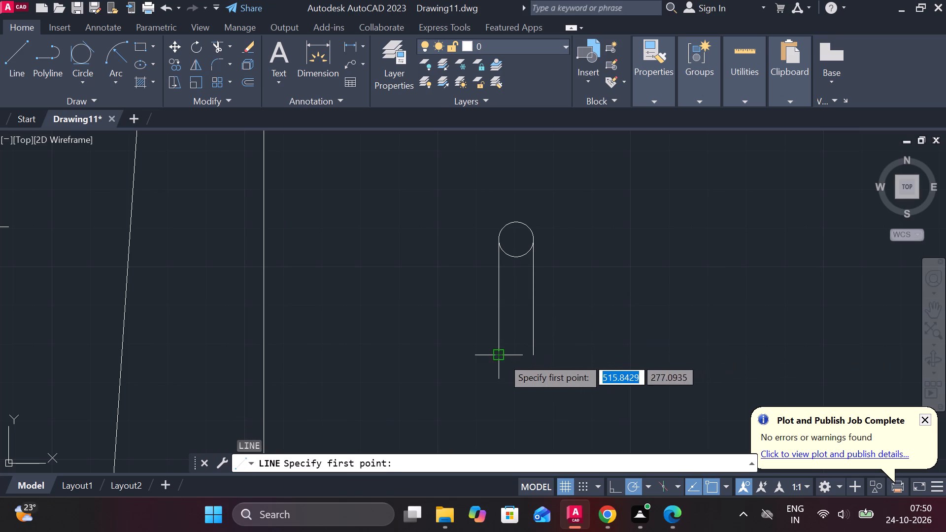
pyautogui.click(528, 358)
pyautogui.press('Escape')
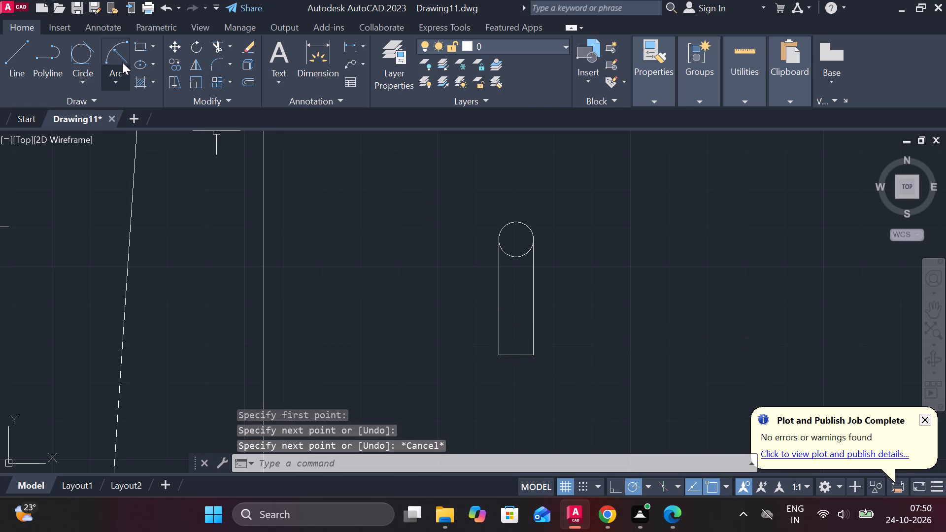
# Draw a circle tangent to both vertical lines and the closing horizontal line.
pyautogui.click(86, 48)
pyautogui.click(503, 321)
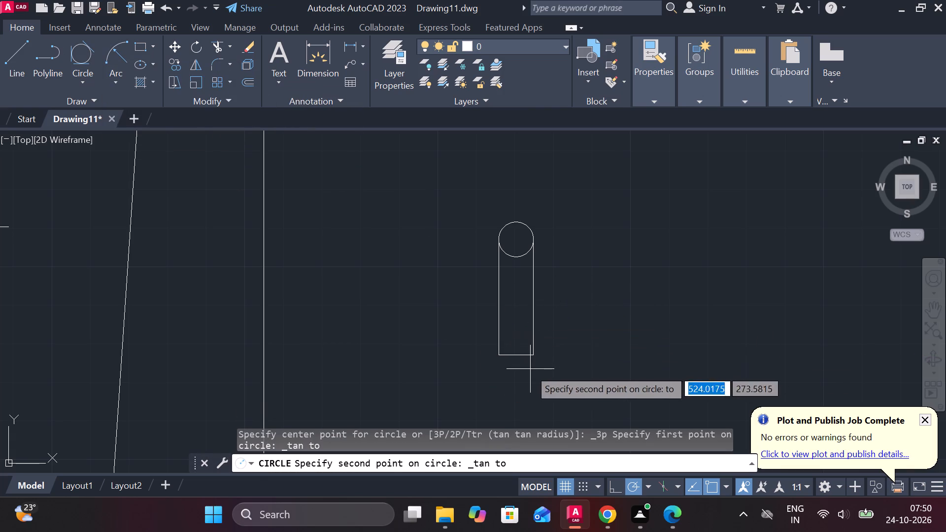
pyautogui.click(515, 359)
pyautogui.click(538, 323)
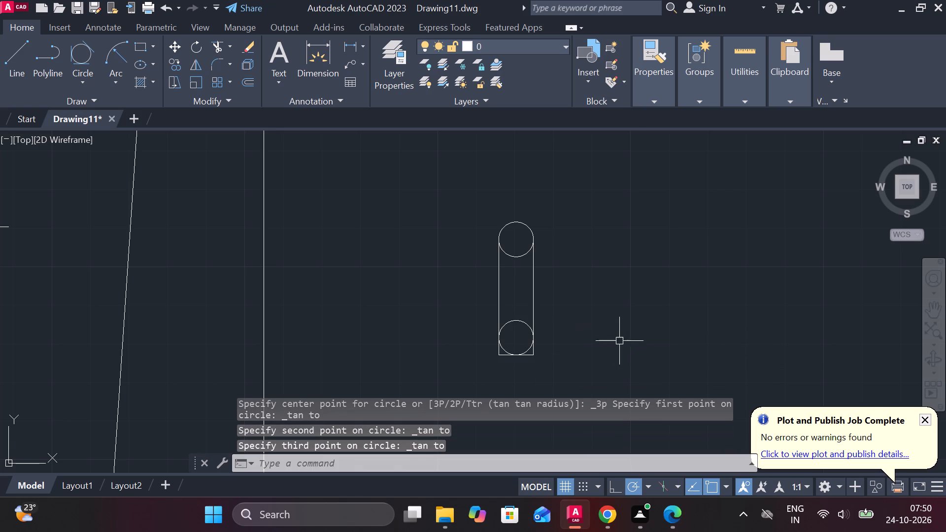
# Trim the inner circle halves, the closing line and the line ends below the lower arc to leave a round-ended slot outline.
pyautogui.write('tr')
pyautogui.press('space')
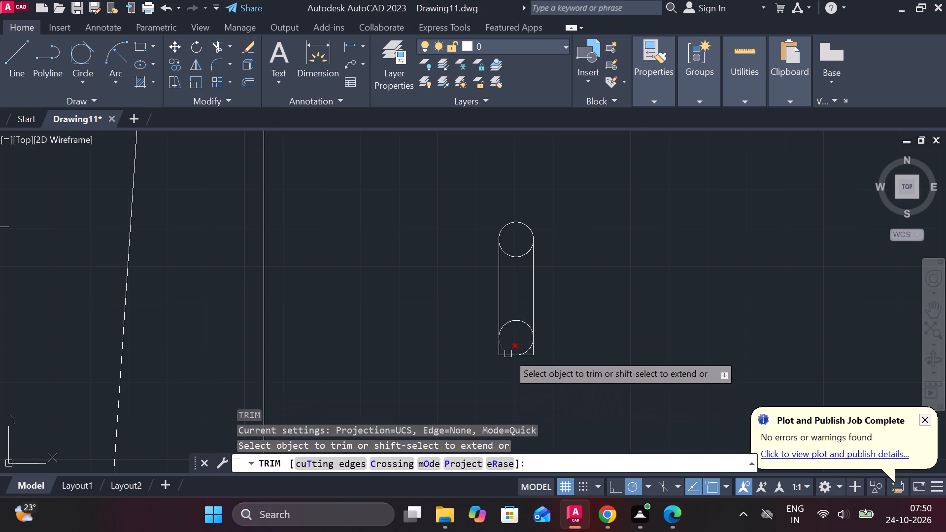
pyautogui.moveTo(520, 242); pyautogui.dragTo(522, 335)
pyautogui.scroll(2, 499, 377)
pyautogui.moveTo(511, 326); pyautogui.dragTo(496, 308)
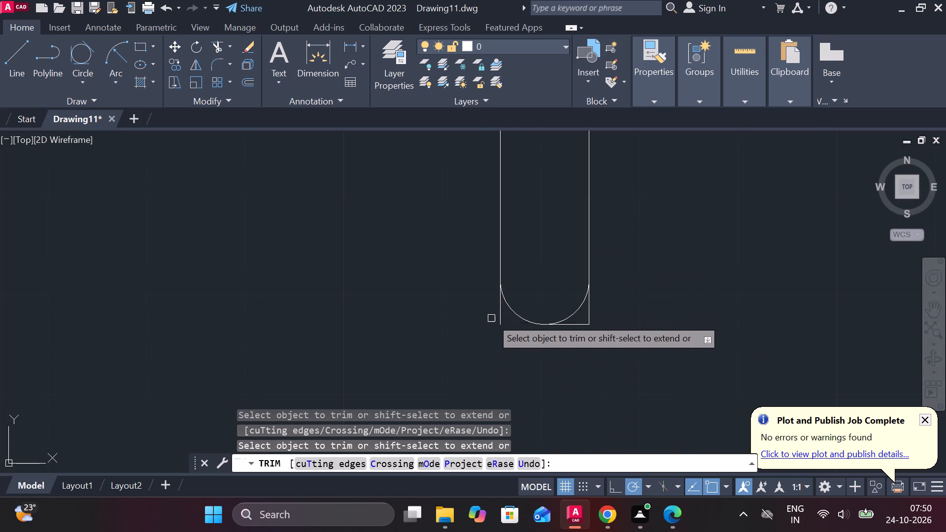
pyautogui.click(500, 322)
pyautogui.click(565, 327)
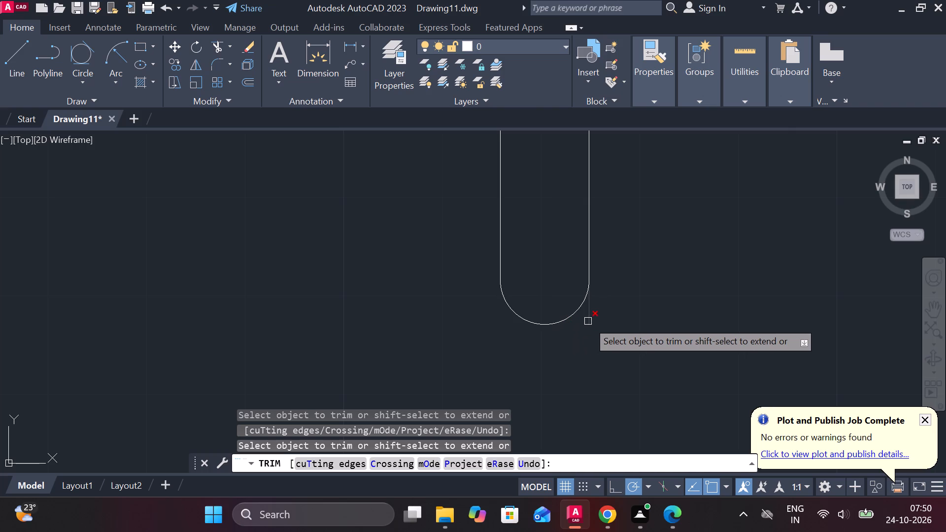
pyautogui.click(588, 321)
pyautogui.scroll(-2, 606, 345)
pyautogui.press('Escape')
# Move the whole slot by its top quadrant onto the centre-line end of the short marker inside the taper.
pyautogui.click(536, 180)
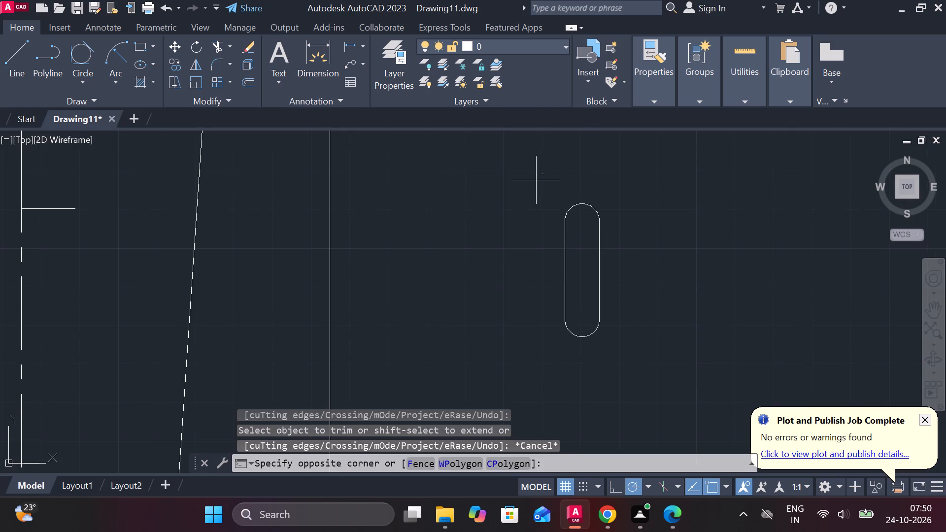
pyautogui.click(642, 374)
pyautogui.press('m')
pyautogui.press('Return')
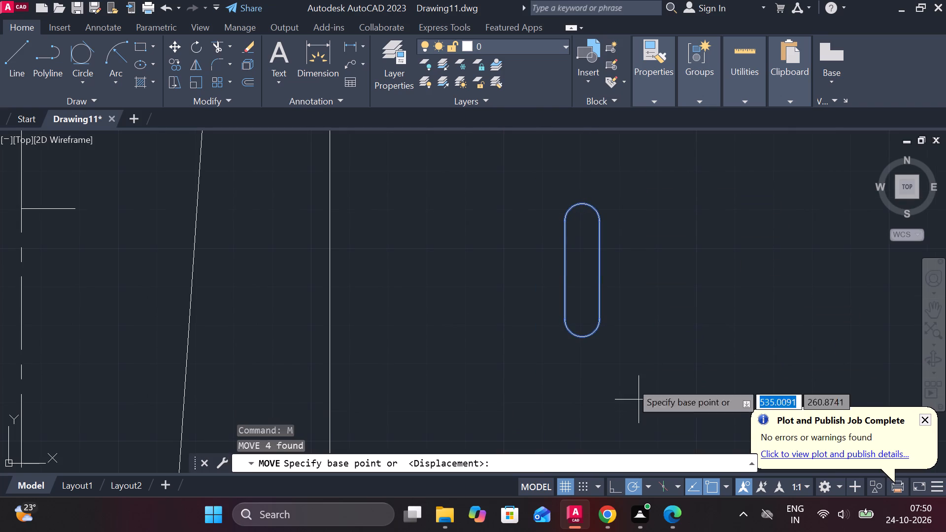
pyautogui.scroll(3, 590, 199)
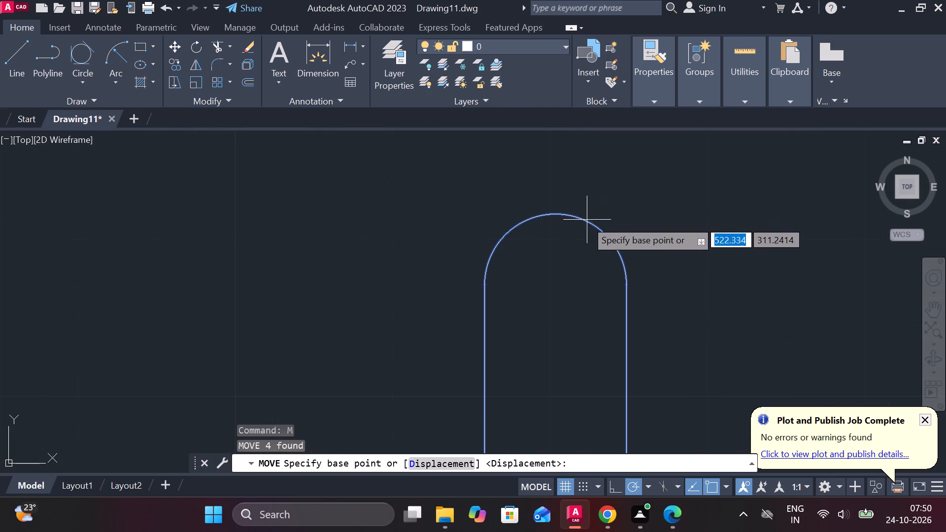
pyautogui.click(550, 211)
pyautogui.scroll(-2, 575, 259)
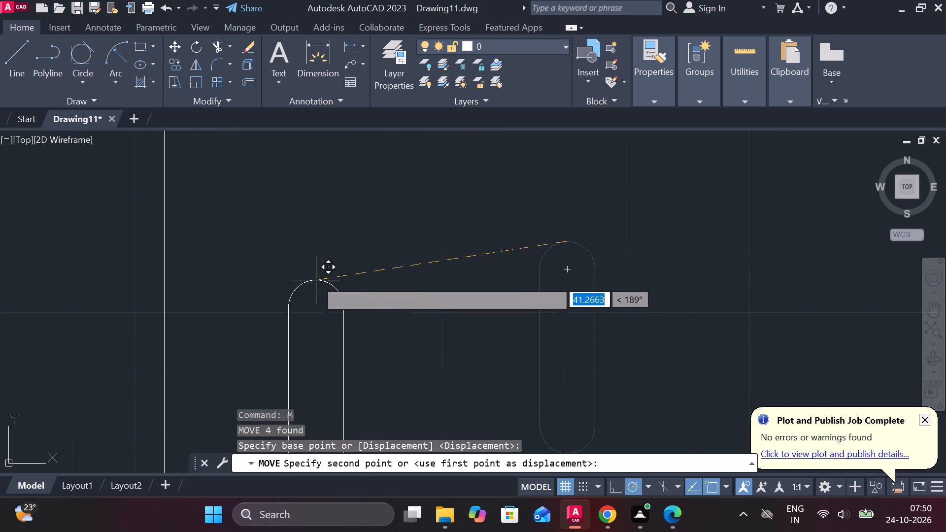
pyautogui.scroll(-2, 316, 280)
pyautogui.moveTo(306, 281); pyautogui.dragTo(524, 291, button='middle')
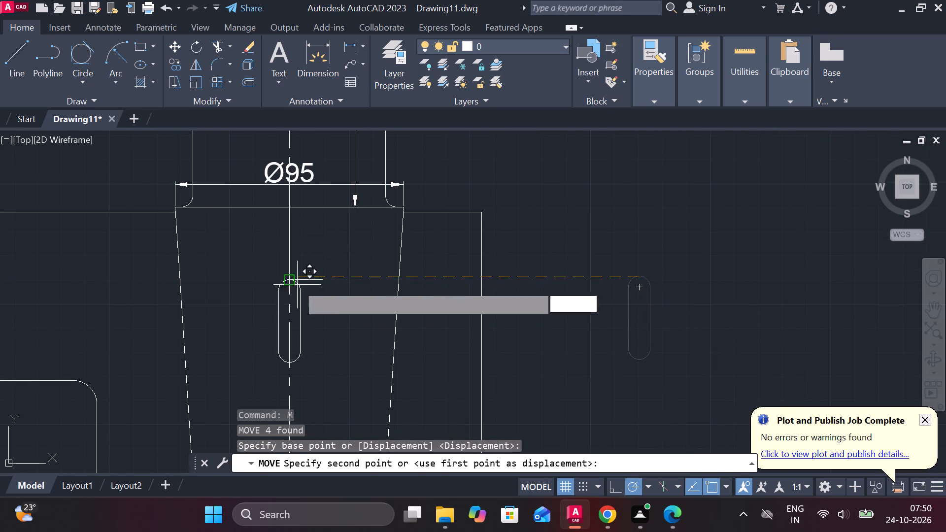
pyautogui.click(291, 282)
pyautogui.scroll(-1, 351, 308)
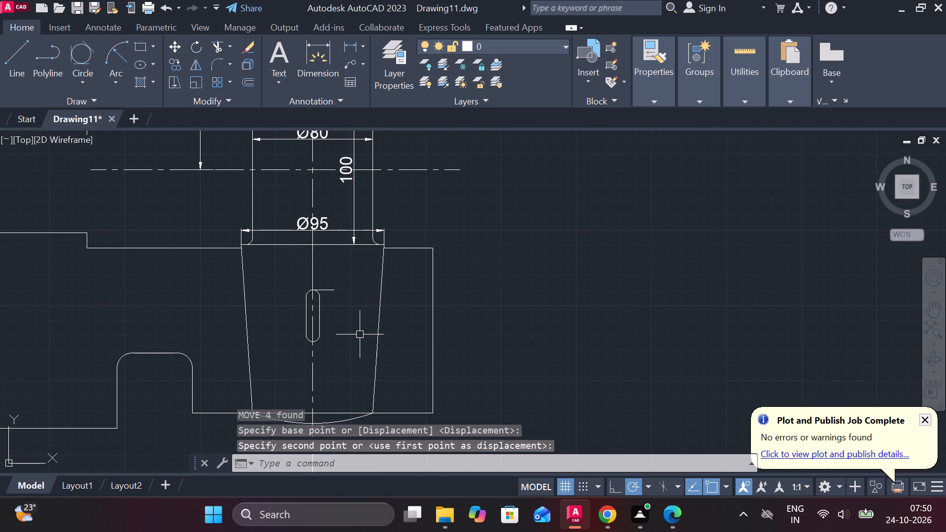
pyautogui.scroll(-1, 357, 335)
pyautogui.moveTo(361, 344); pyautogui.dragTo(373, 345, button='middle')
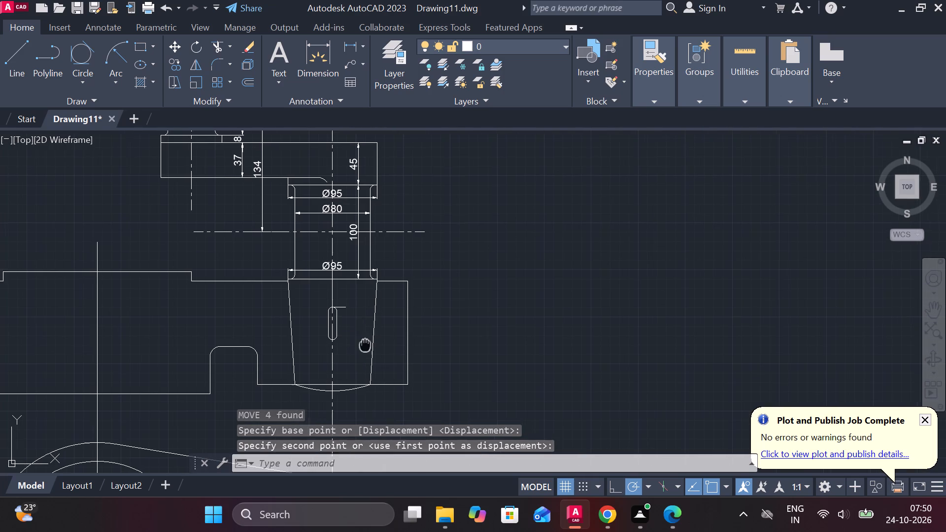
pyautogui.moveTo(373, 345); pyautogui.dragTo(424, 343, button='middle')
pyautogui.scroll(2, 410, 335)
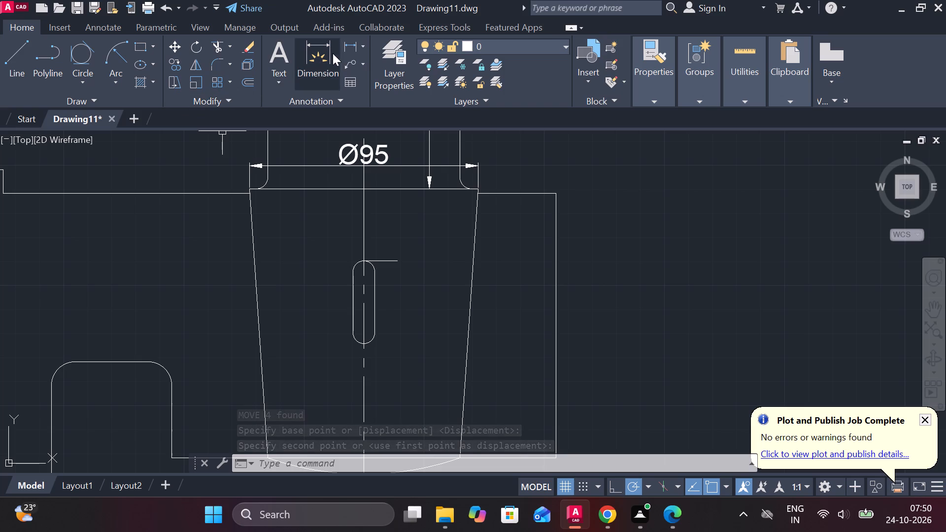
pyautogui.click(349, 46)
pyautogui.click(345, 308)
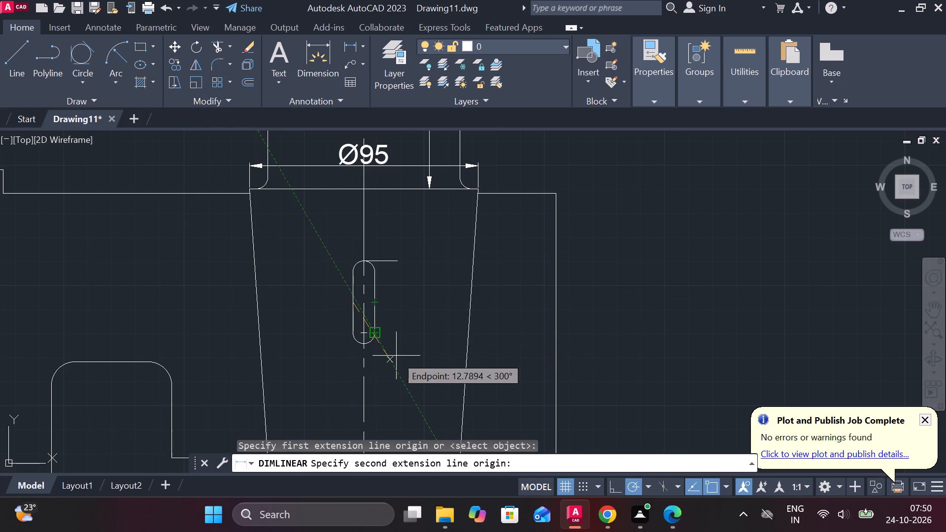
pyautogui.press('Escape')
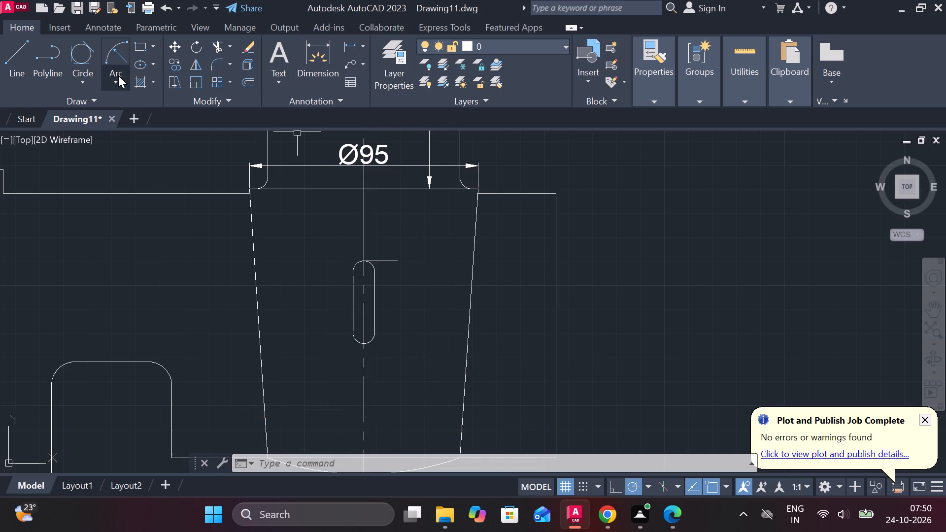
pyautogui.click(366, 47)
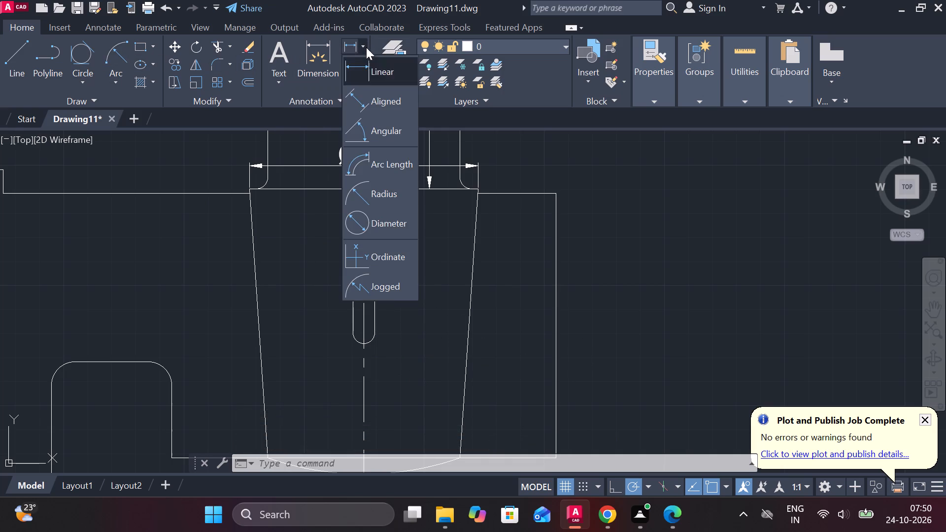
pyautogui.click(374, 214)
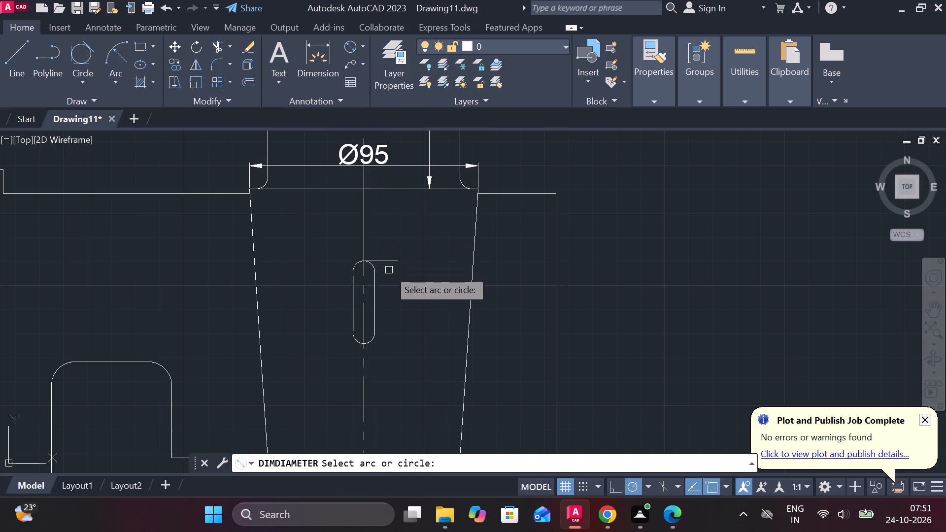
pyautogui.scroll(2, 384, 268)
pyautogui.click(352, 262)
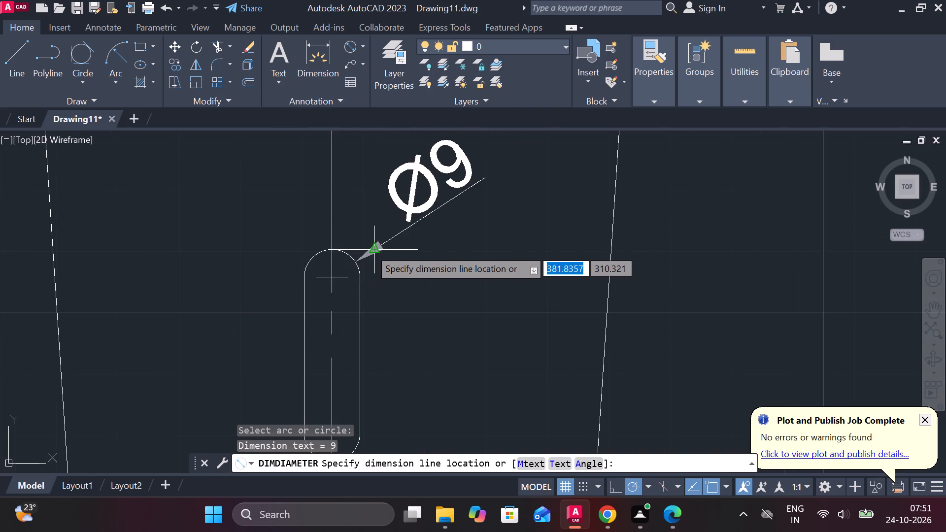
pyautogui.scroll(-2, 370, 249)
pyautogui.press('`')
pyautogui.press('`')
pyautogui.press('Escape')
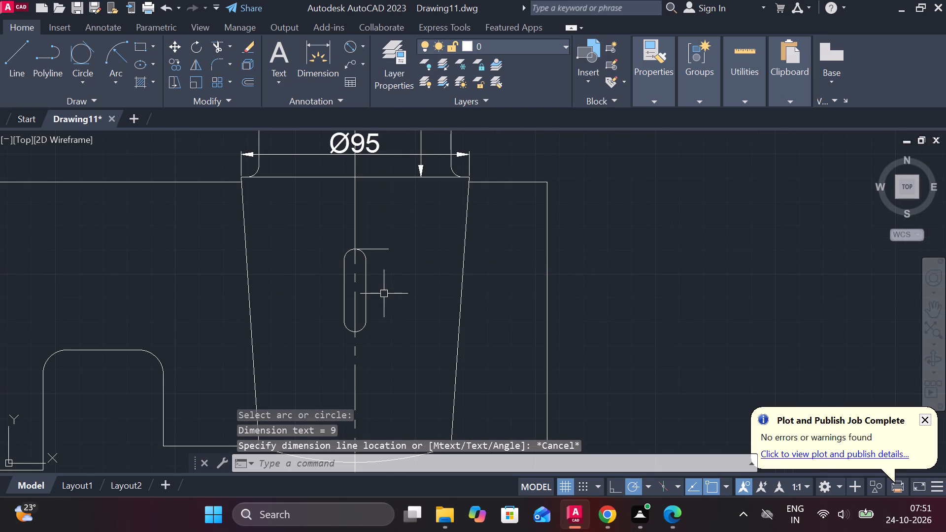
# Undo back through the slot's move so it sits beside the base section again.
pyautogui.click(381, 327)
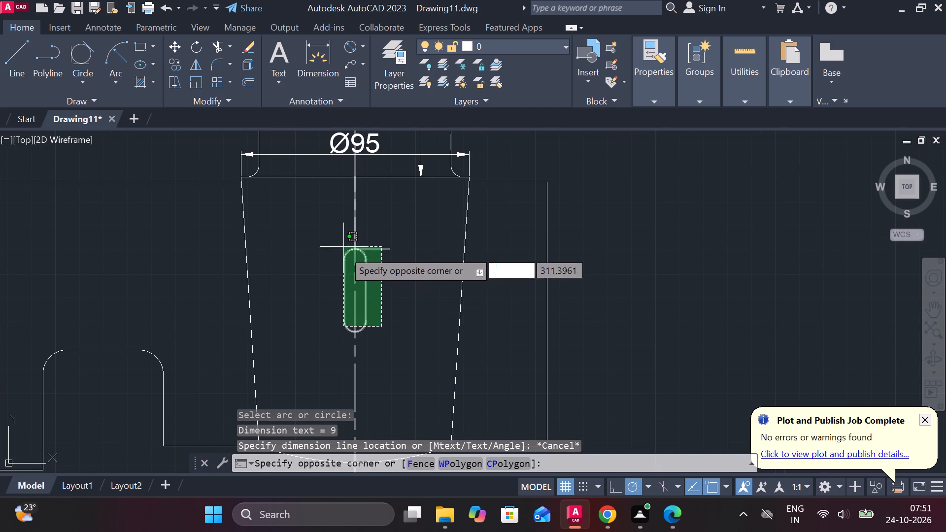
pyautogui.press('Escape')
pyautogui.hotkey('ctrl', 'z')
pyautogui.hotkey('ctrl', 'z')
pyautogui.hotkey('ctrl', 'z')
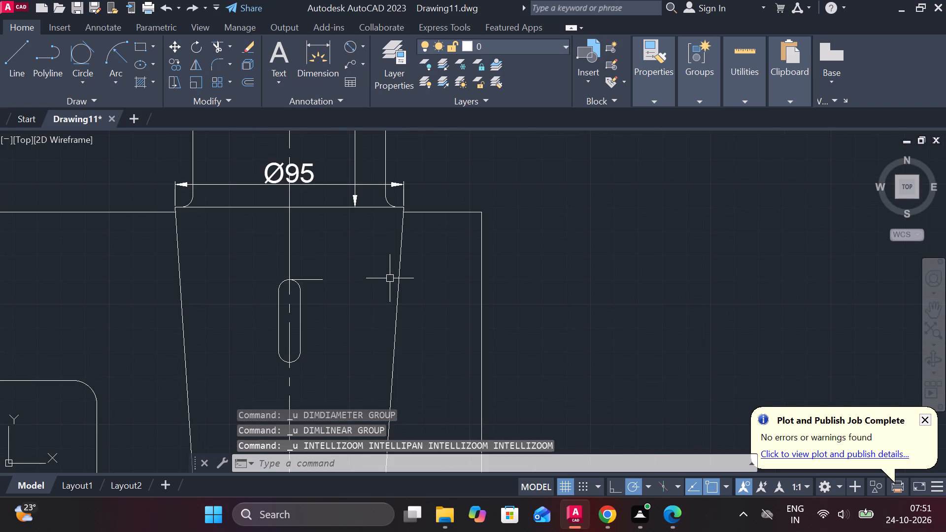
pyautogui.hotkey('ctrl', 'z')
# Erase the whole round-ended slot outline beside the base section.
pyautogui.click(612, 353)
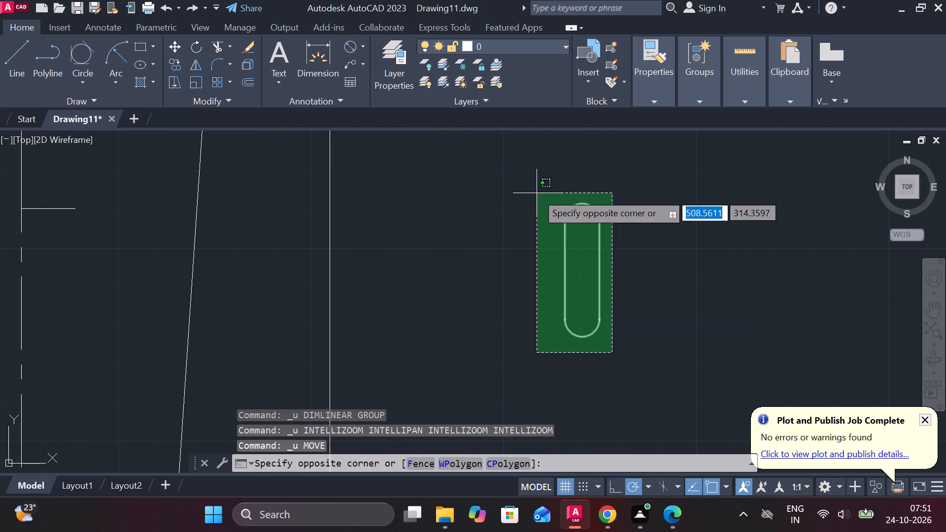
pyautogui.click(537, 193)
pyautogui.write('e')
pyautogui.press('space')
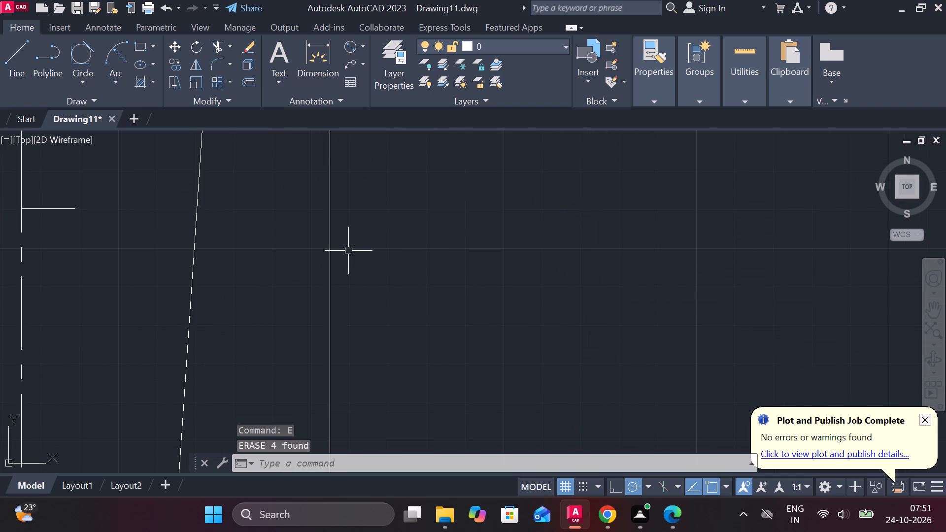
# Draw a closed rectangle from lines, 18 wide and 30 high, in the empty space beside the base section.
pyautogui.press('l')
pyautogui.press('Return')
pyautogui.click(421, 252)
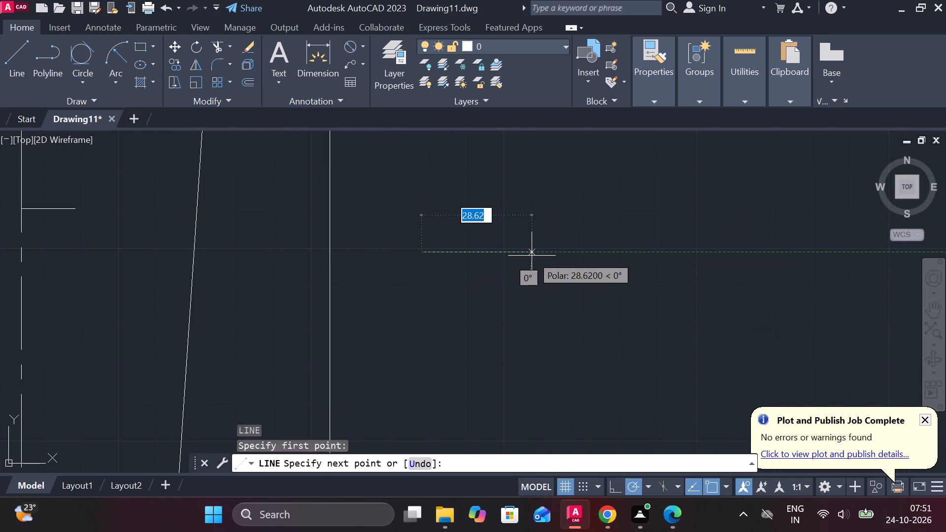
pyautogui.press('1')
pyautogui.write('8')
pyautogui.press('space')
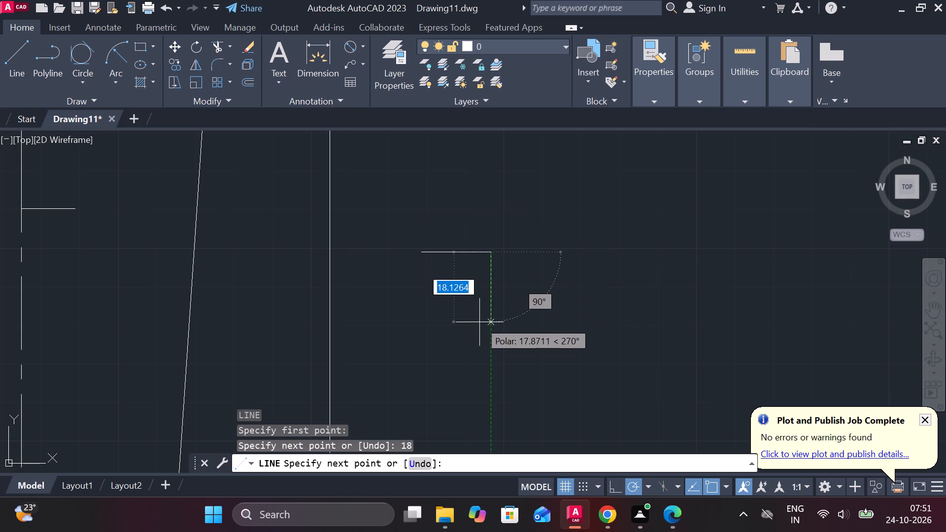
pyautogui.write('30')
pyautogui.press('Return')
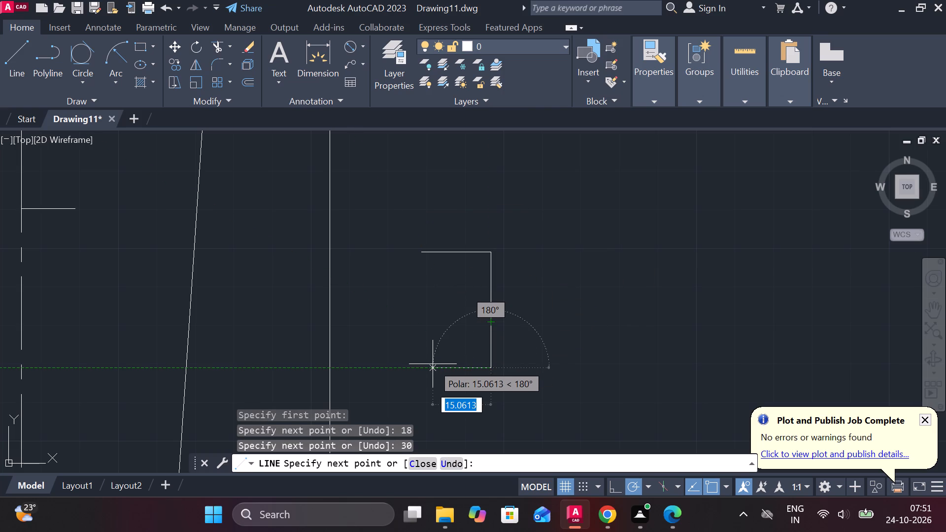
pyautogui.press('1')
pyautogui.write('8n')
pyautogui.press('space')
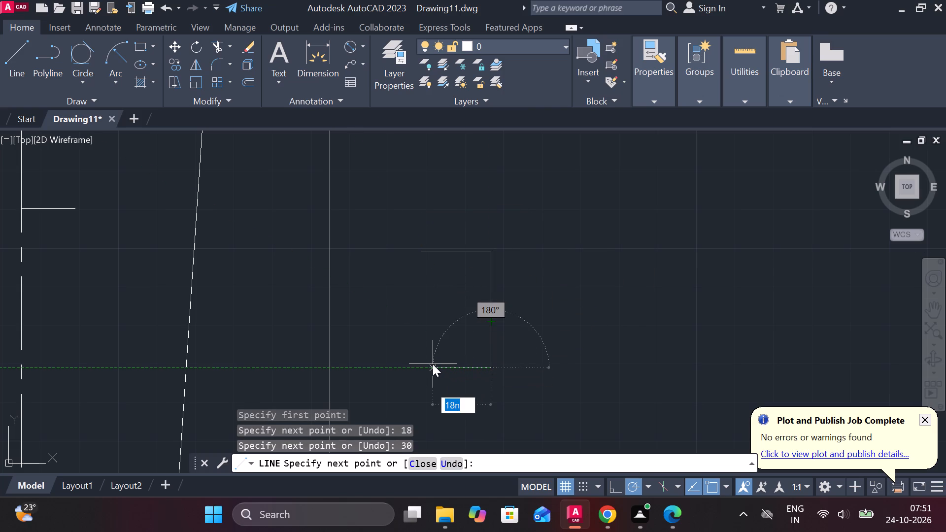
pyautogui.press('BackSpace')
pyautogui.press('1')
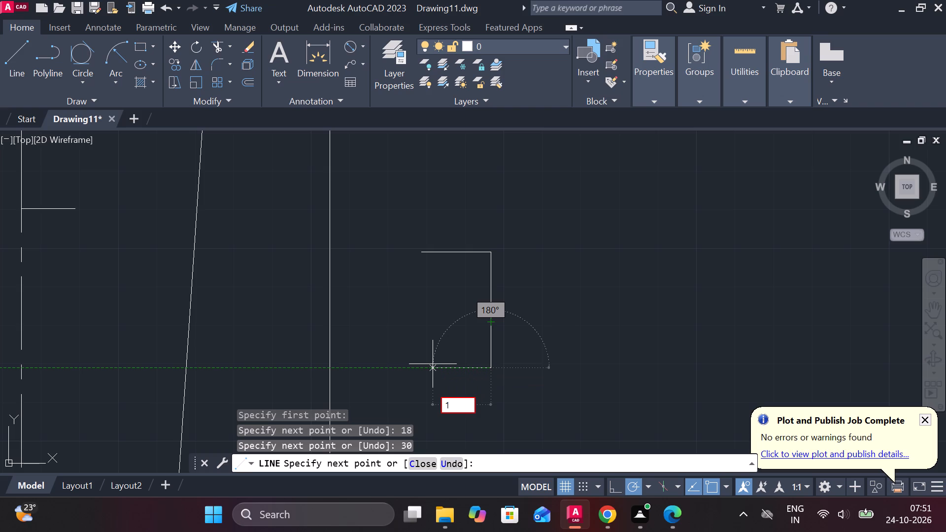
pyautogui.write('8')
pyautogui.press('space')
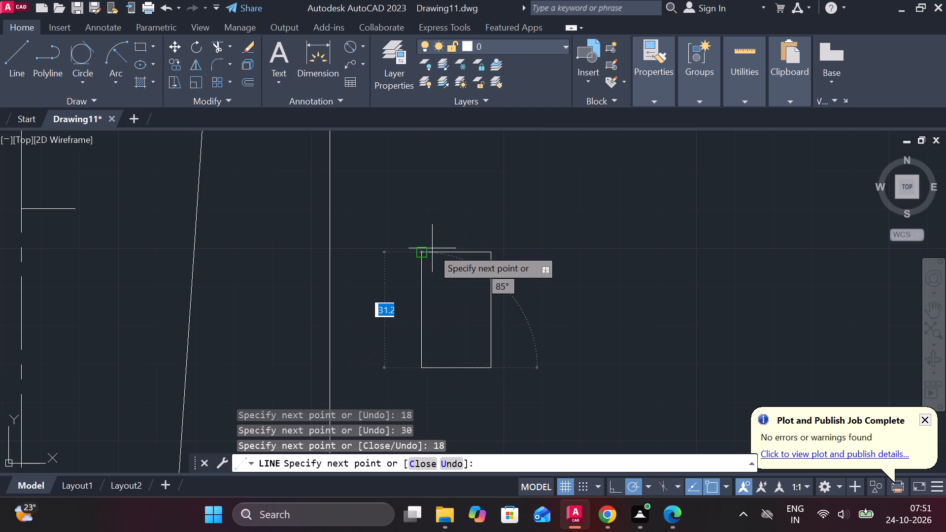
pyautogui.click(425, 251)
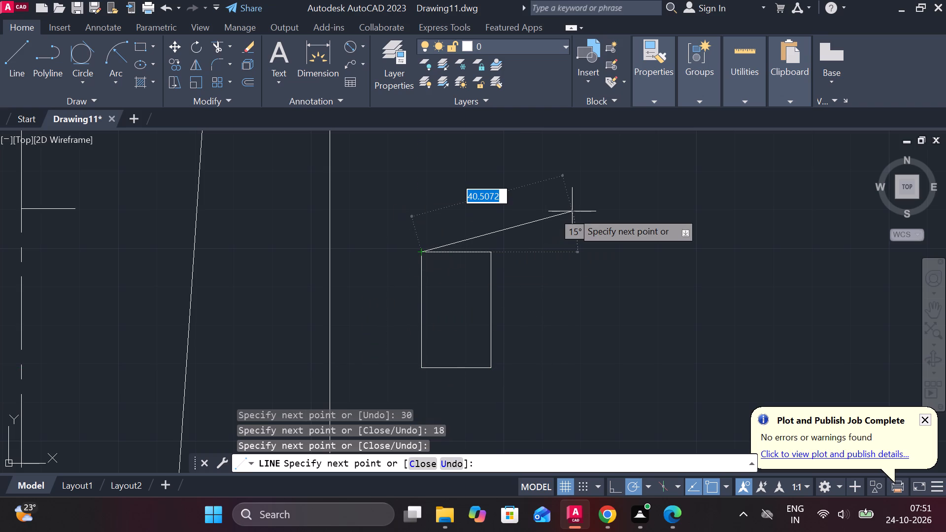
pyautogui.press('Escape')
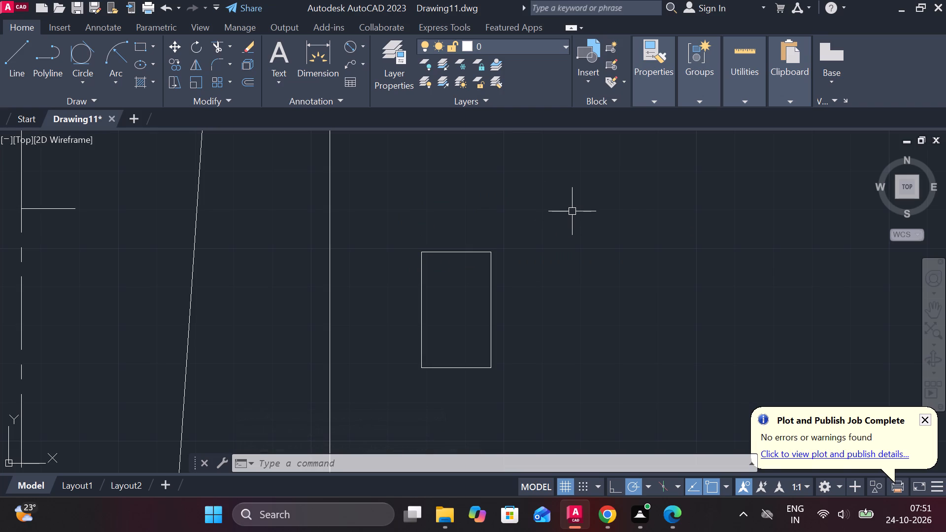
# Erase the rectangle's two vertical sides and its lower line, keeping only the upper 18-long line.
pyautogui.scroll(-2, 462, 263)
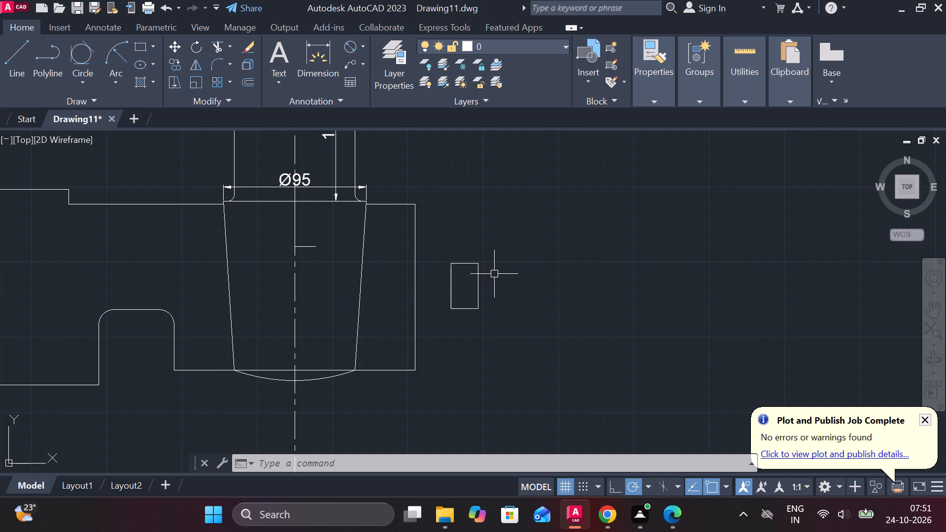
pyautogui.scroll(1, 494, 274)
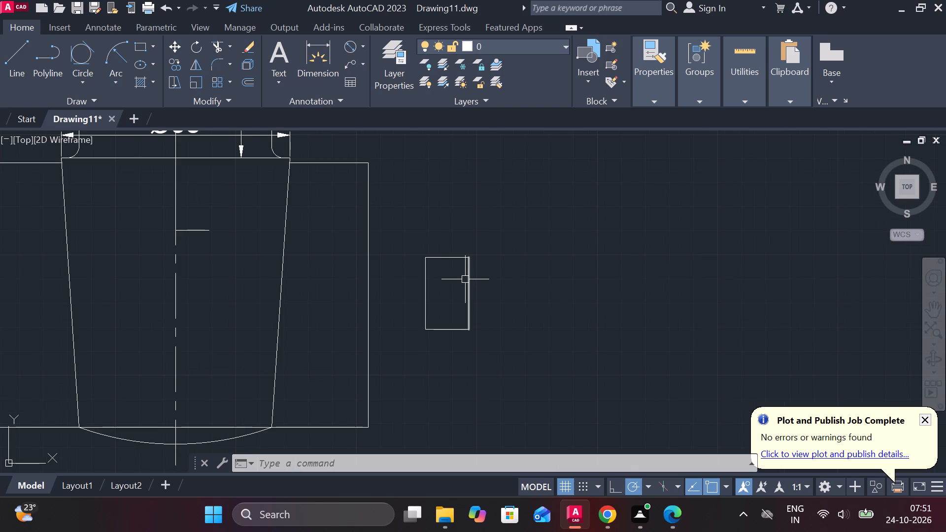
pyautogui.click(466, 278)
pyautogui.click(419, 281)
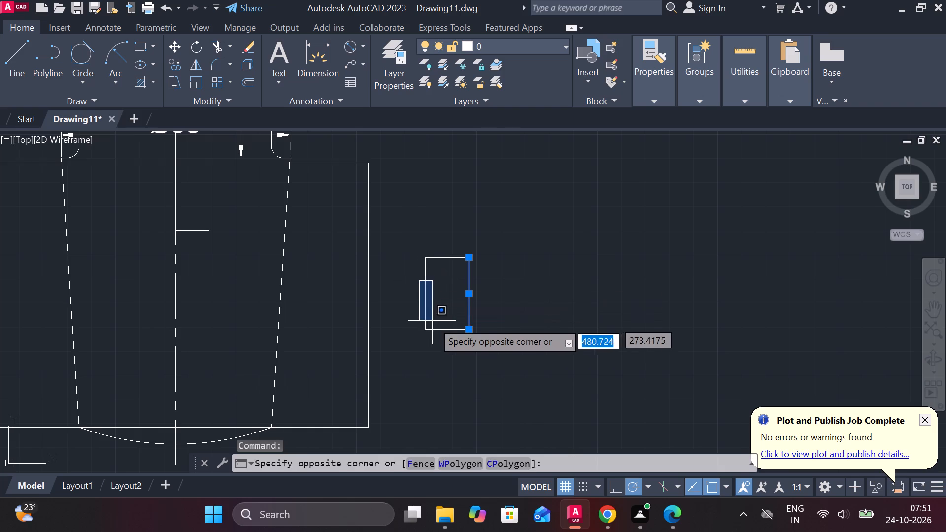
pyautogui.click(427, 323)
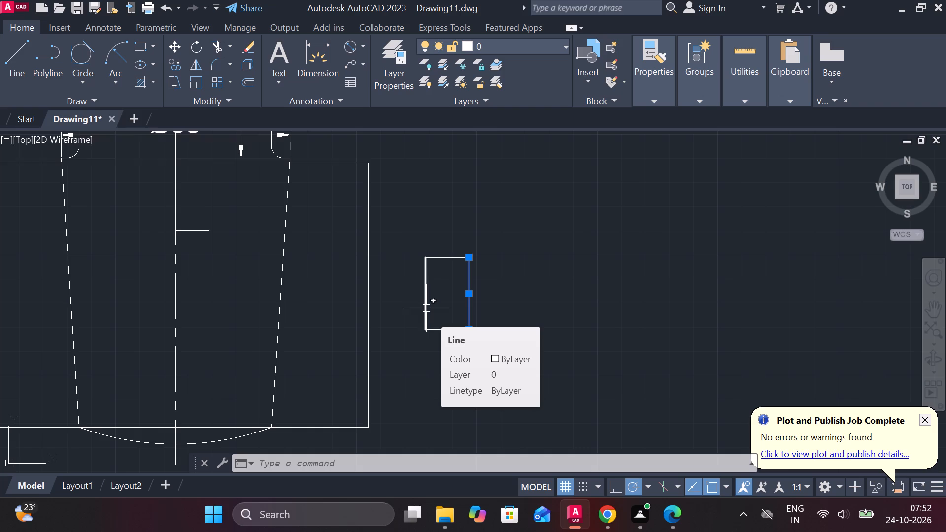
pyautogui.press('e')
pyautogui.press('space')
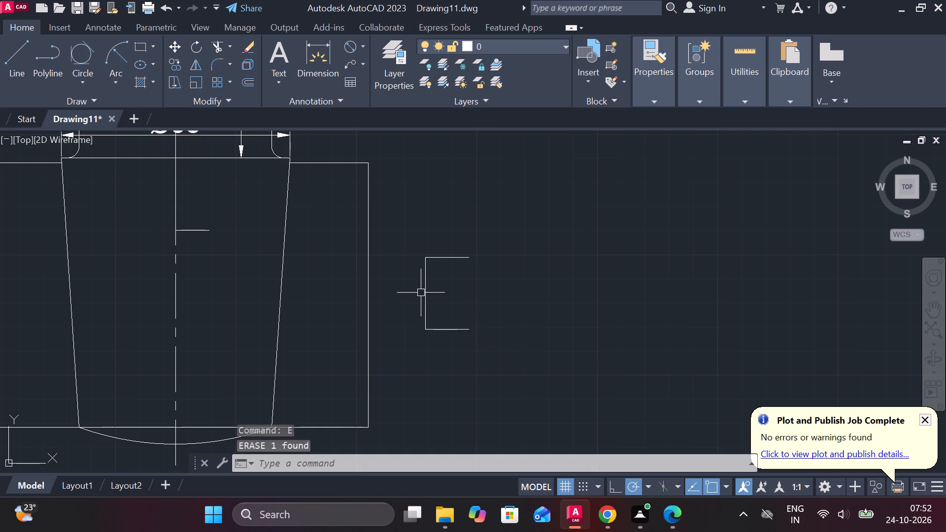
pyautogui.click(425, 292)
pyautogui.press('e')
pyautogui.press('space')
pyautogui.click(467, 332)
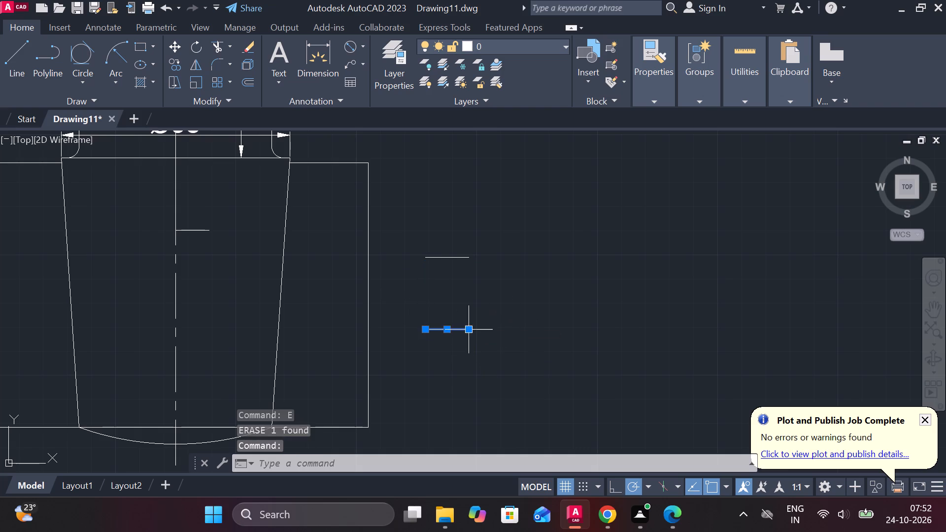
pyautogui.write('e')
pyautogui.press('space')
# Draw lines 52 down from one end of the remaining line, 18 across, and back up to its other end.
pyautogui.press('l')
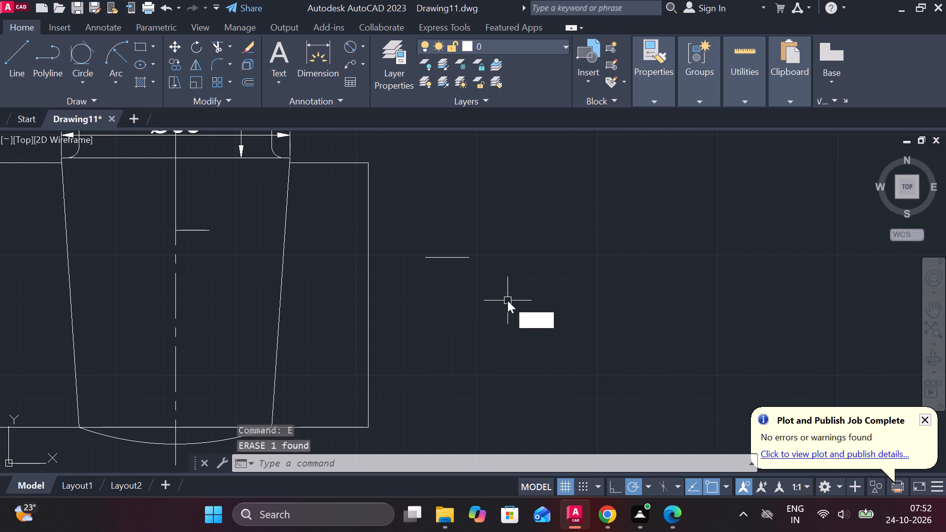
pyautogui.press('Return')
pyautogui.click(468, 258)
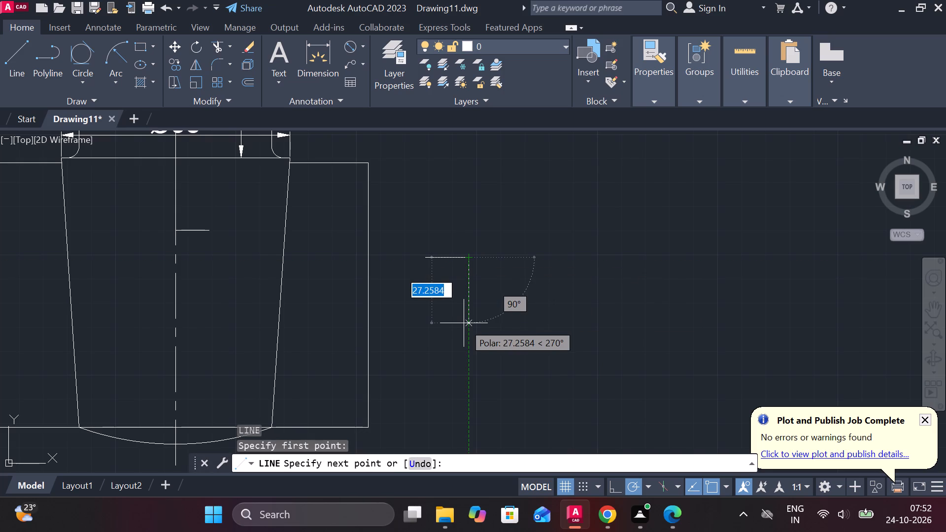
pyautogui.write('52')
pyautogui.press('space')
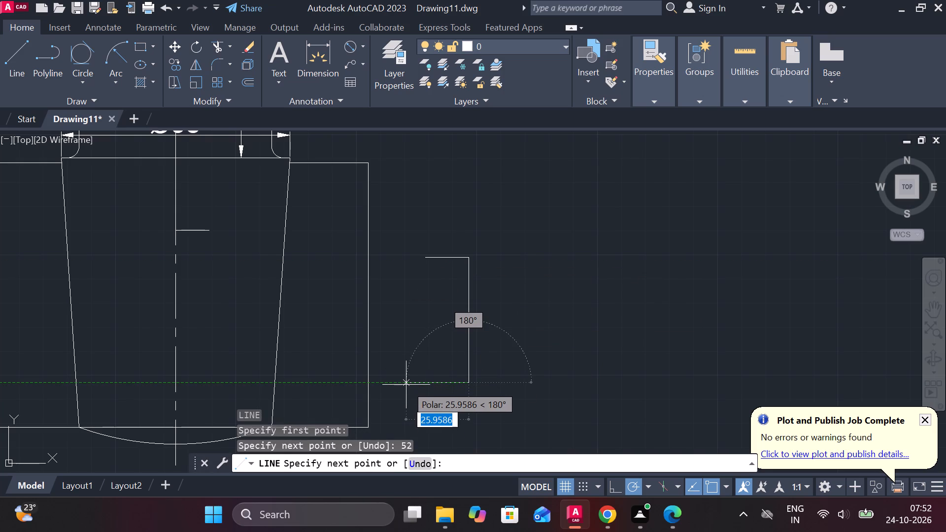
pyautogui.write('18')
pyautogui.press('Return')
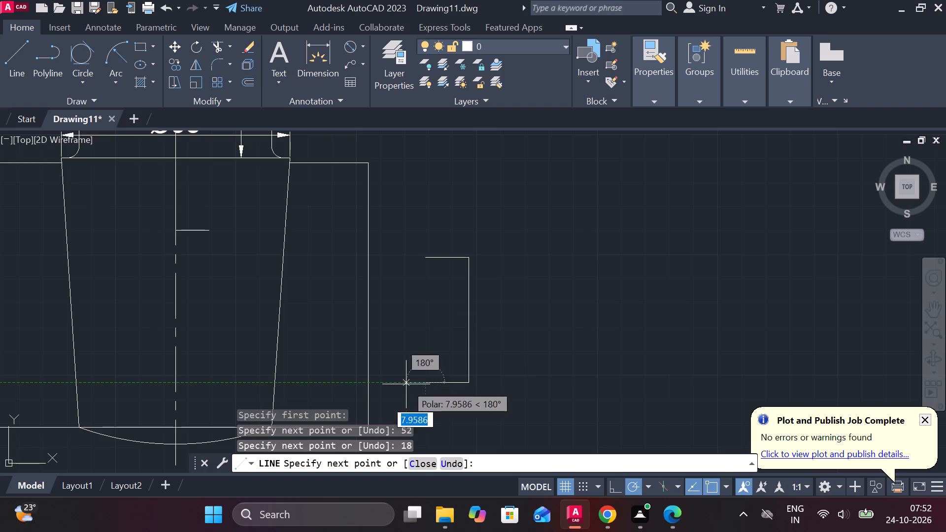
pyautogui.click(421, 258)
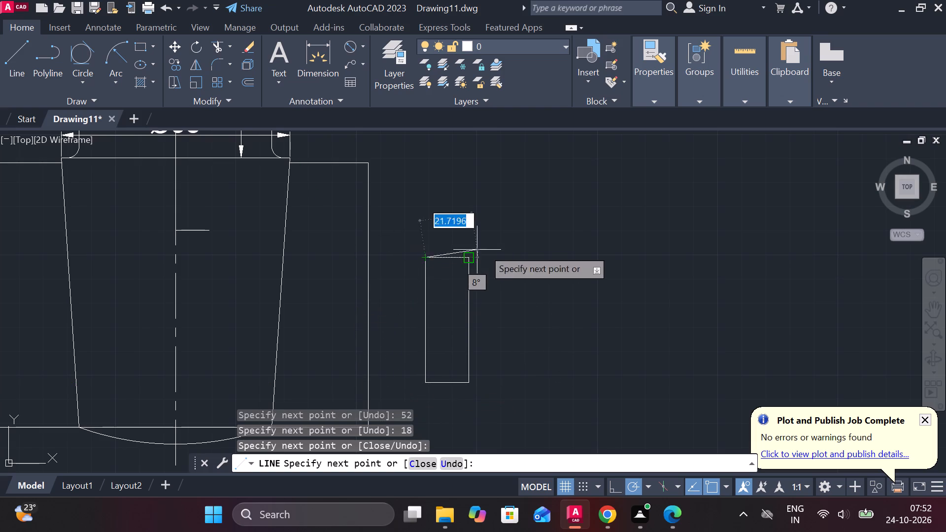
pyautogui.press('Escape')
# Draw two circles in the 18 by 52 rectangle, one at each end, tangent to both sides and the end line.
pyautogui.click(76, 64)
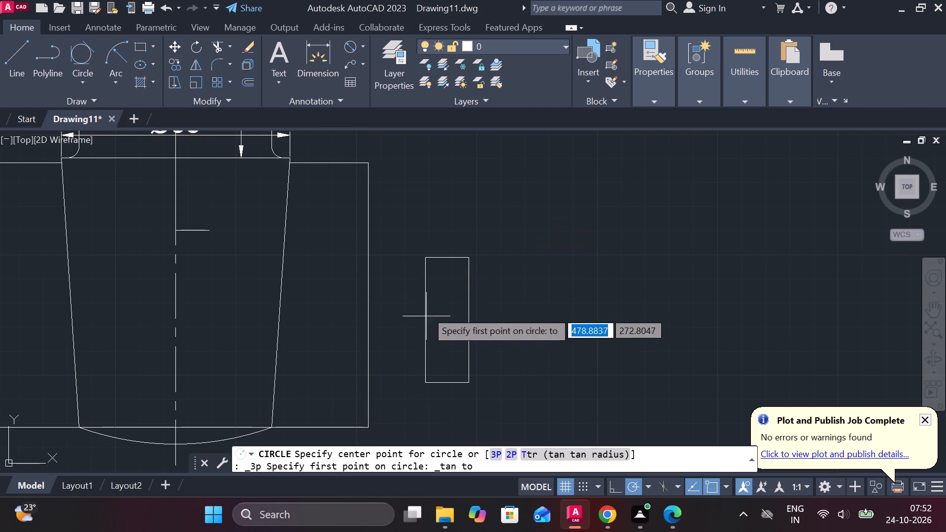
pyautogui.click(420, 282)
pyautogui.click(446, 260)
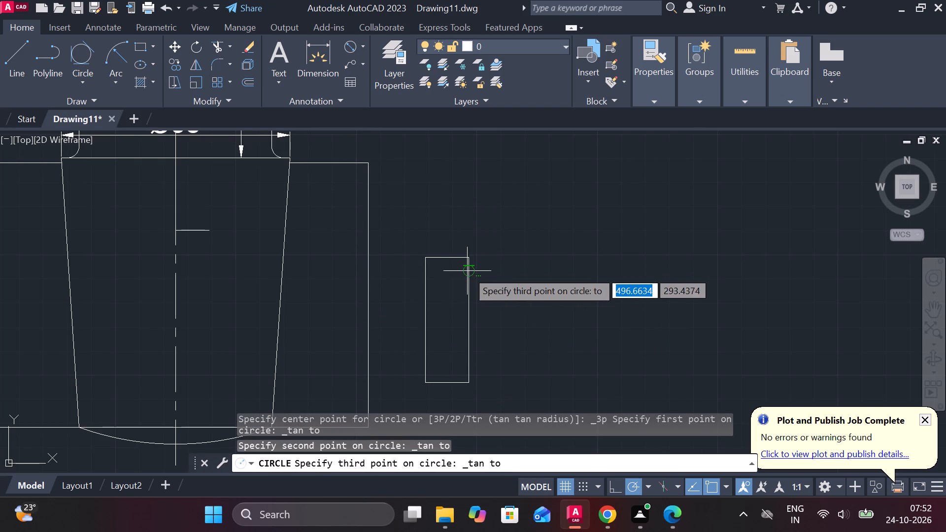
pyautogui.click(467, 271)
pyautogui.click(87, 66)
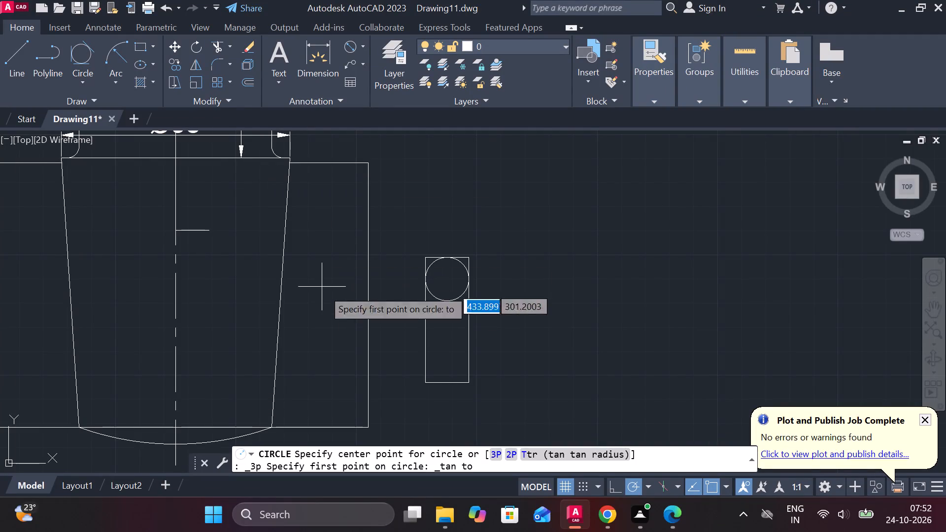
pyautogui.click(430, 354)
pyautogui.click(442, 380)
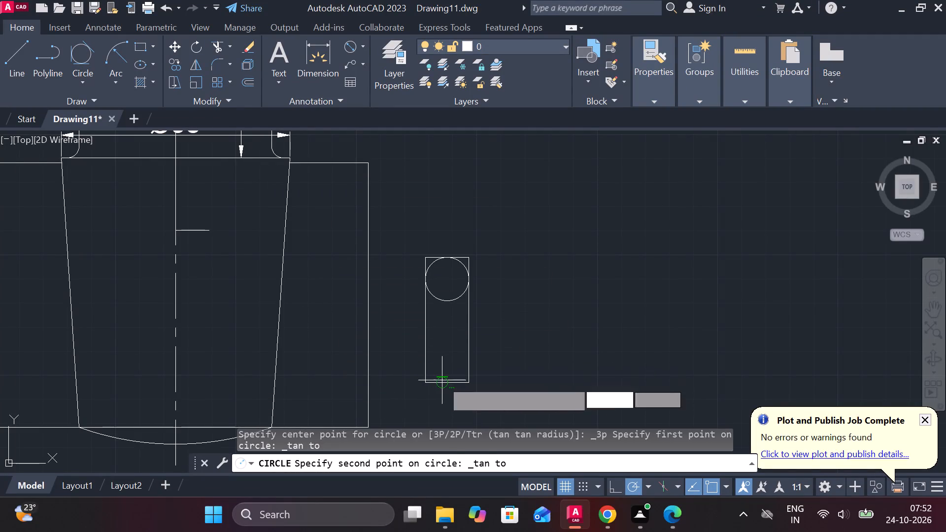
pyautogui.click(459, 356)
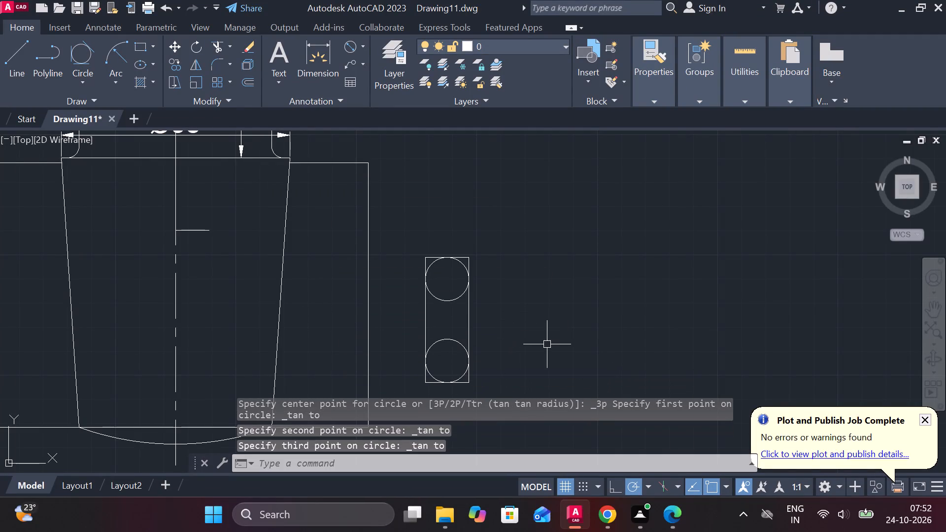
# Trim the inner circle halves and the rectangle's corner pieces outside the arcs to leave a round-ended slot outline.
pyautogui.write('tr')
pyautogui.press('space')
pyautogui.moveTo(455, 286); pyautogui.dragTo(455, 360)
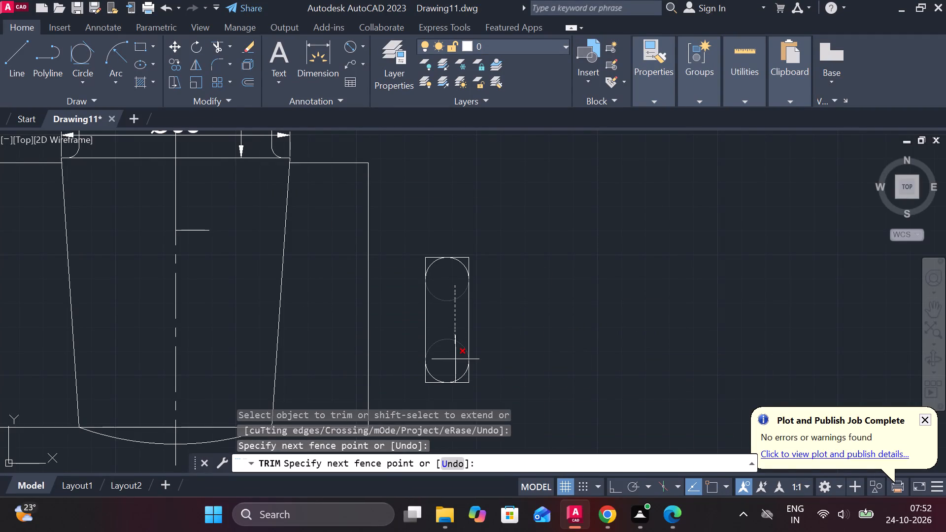
pyautogui.moveTo(455, 360); pyautogui.dragTo(455, 362)
pyautogui.click(473, 258)
pyautogui.click(461, 256)
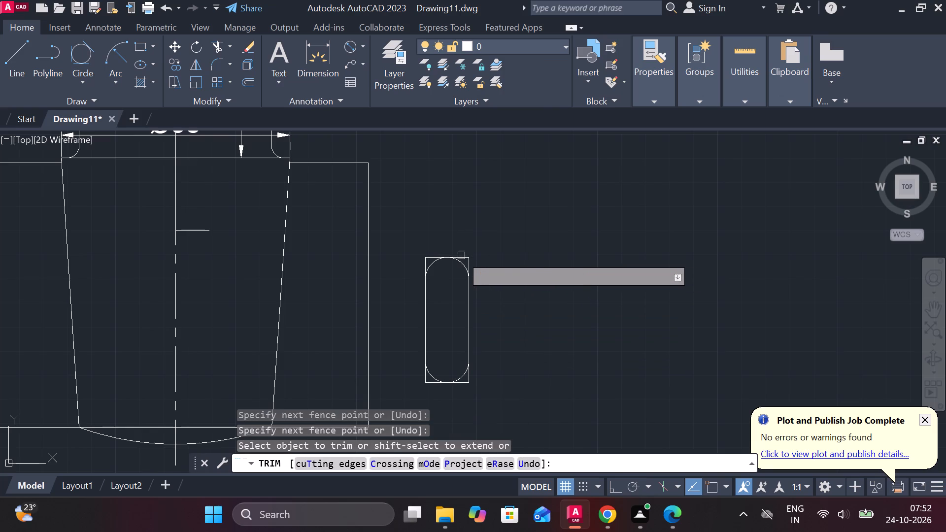
pyautogui.click(468, 257)
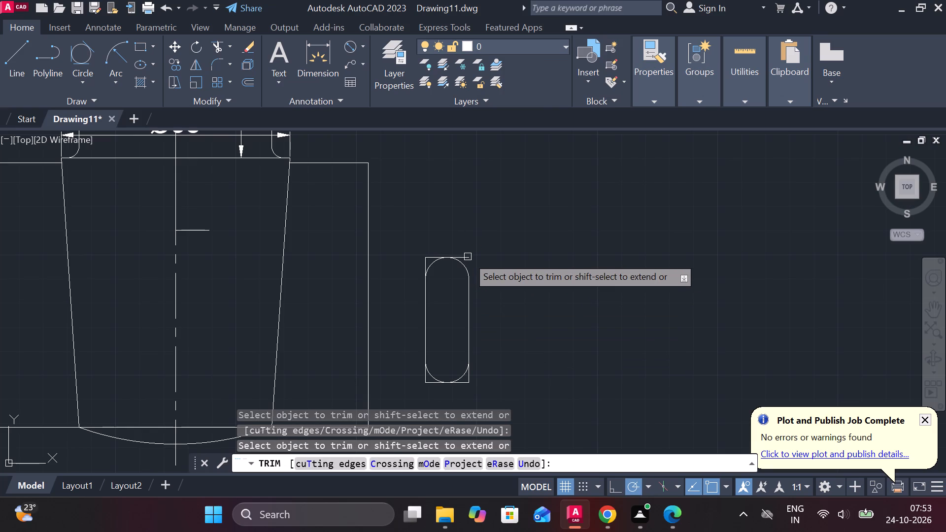
pyautogui.click(467, 259)
pyautogui.click(423, 256)
pyautogui.click(428, 256)
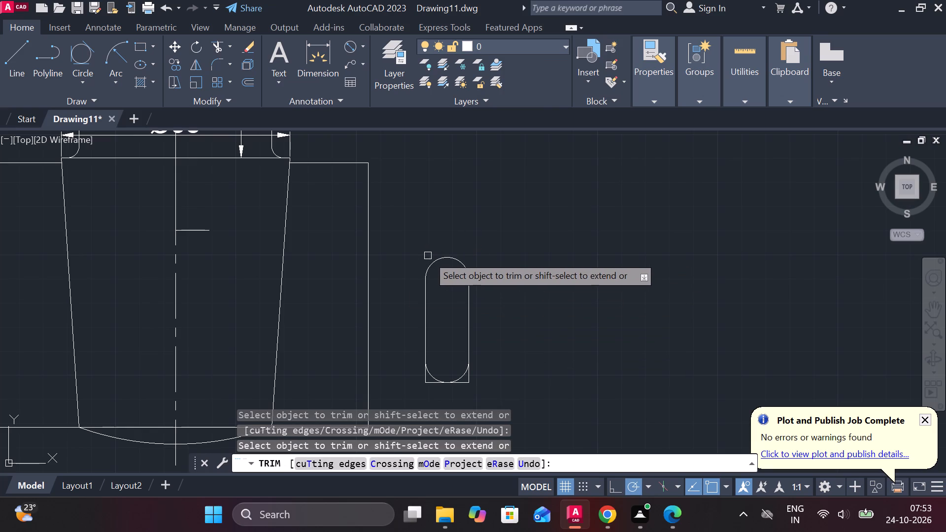
pyautogui.click(423, 379)
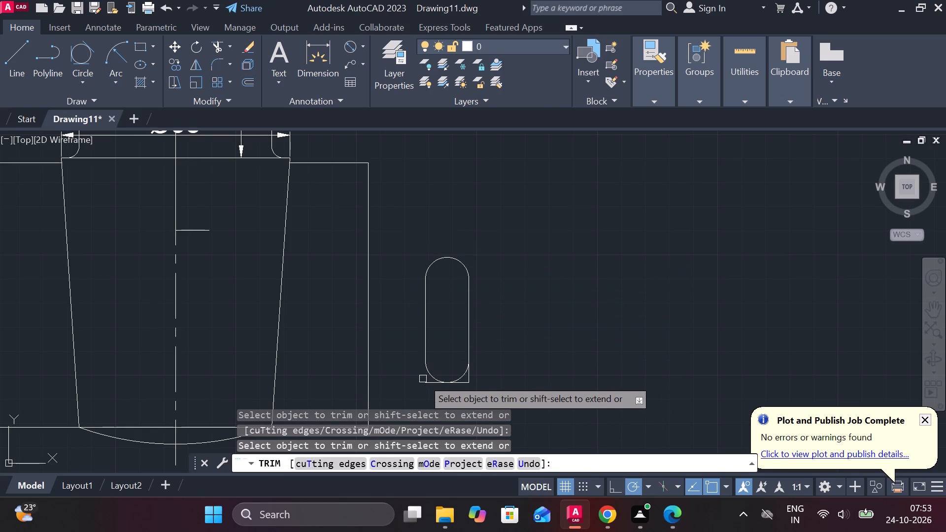
pyautogui.click(425, 382)
pyautogui.click(471, 383)
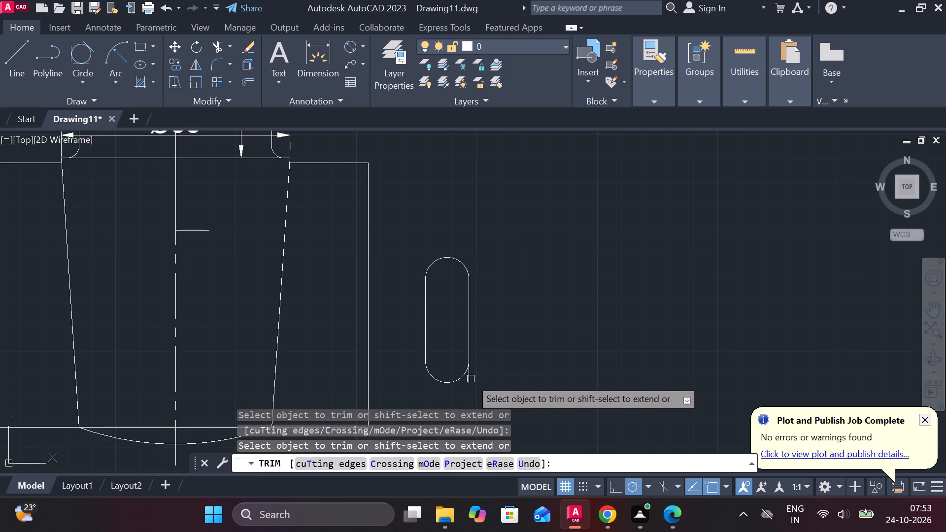
pyautogui.click(471, 379)
pyautogui.scroll(-1, 532, 373)
pyautogui.press('Escape')
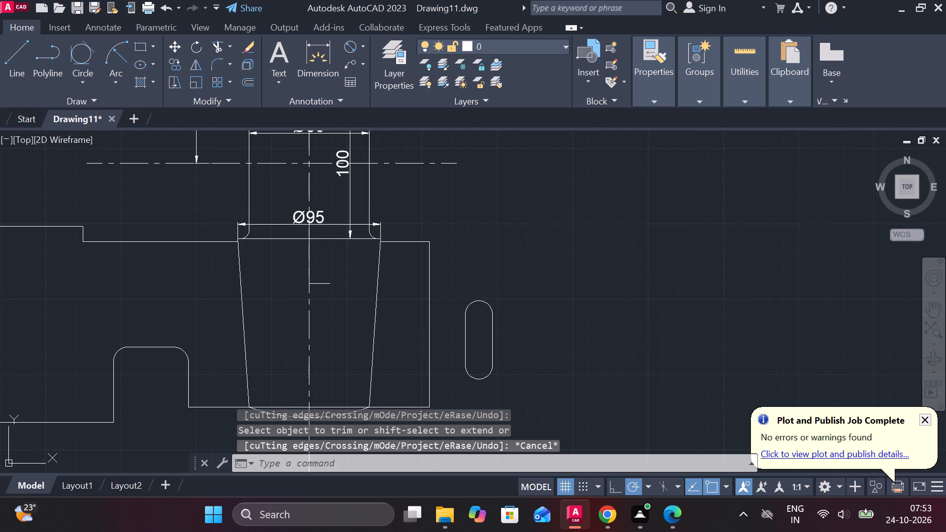
# Move the slot outline from its upper arc's midpoint to where the short reference line meets the tapered section's centreline.
pyautogui.click(458, 297)
pyautogui.click(529, 398)
pyautogui.press('m')
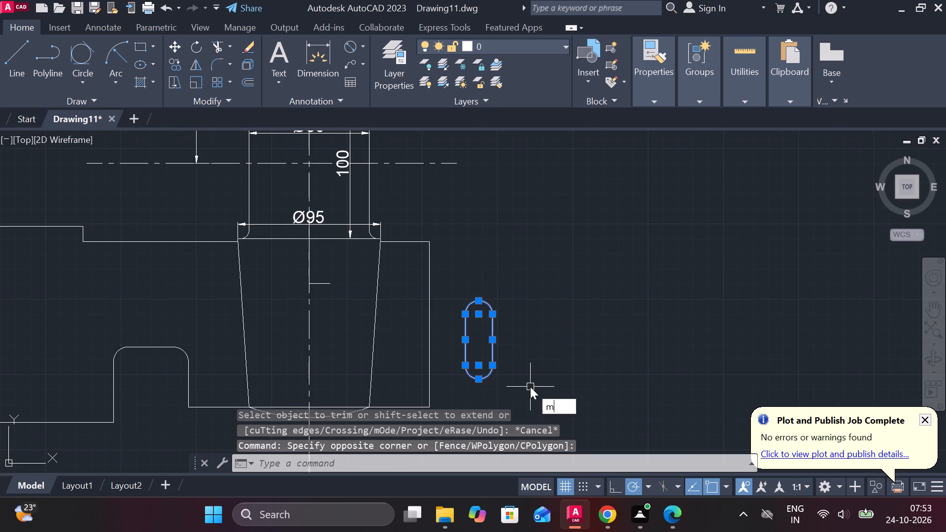
pyautogui.press('Return')
pyautogui.scroll(3, 478, 303)
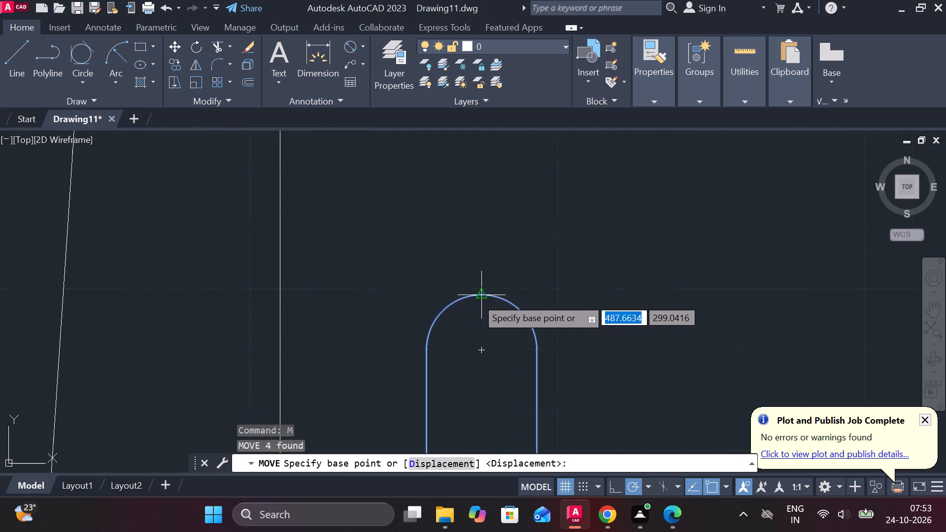
pyautogui.click(478, 294)
pyautogui.scroll(-2, 479, 294)
pyautogui.moveTo(247, 277); pyautogui.dragTo(271, 286, button='middle')
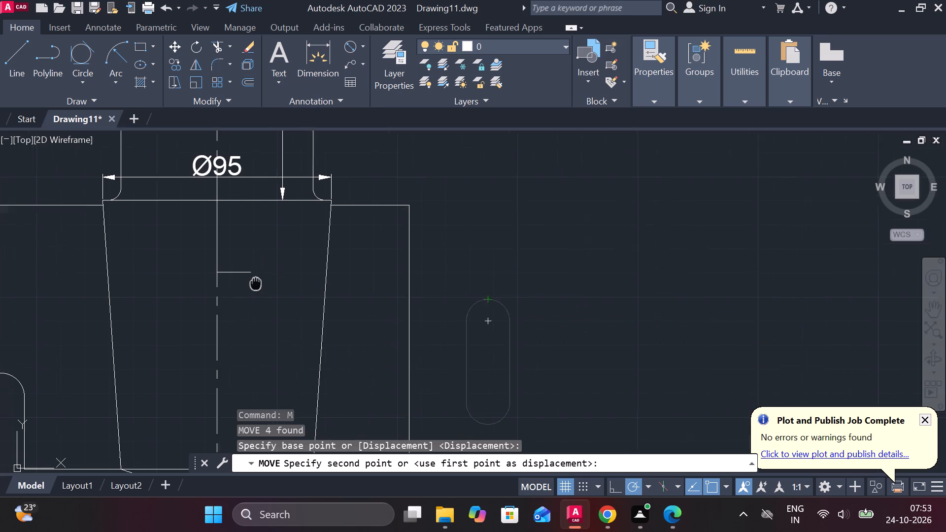
pyautogui.moveTo(271, 286); pyautogui.dragTo(314, 286, button='middle')
pyautogui.scroll(2, 270, 296)
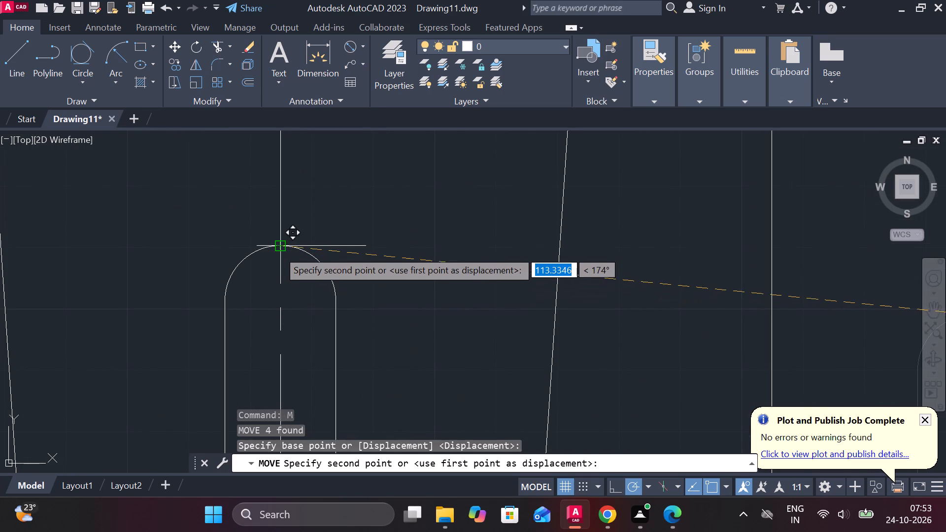
pyautogui.click(279, 249)
# Erase the short horizontal reference line at the top of the slot.
pyautogui.click(340, 248)
pyautogui.write('e')
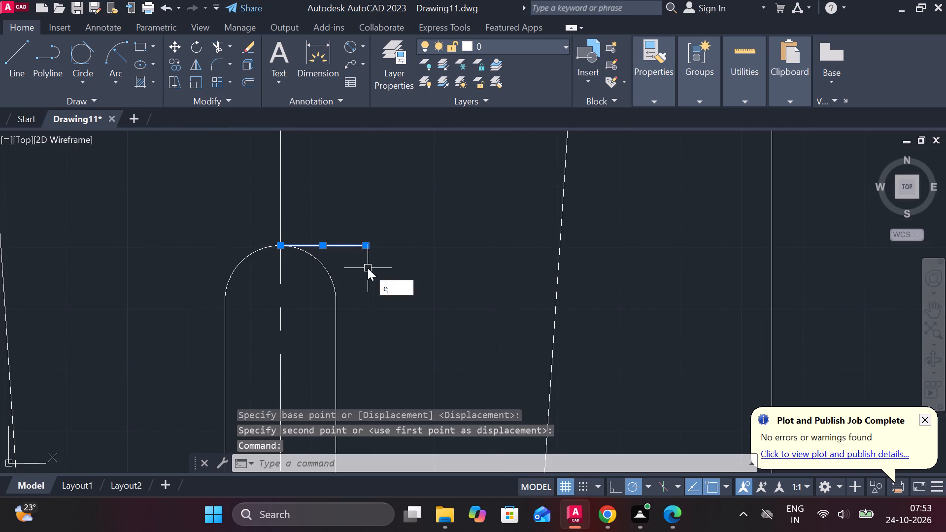
pyautogui.press('space')
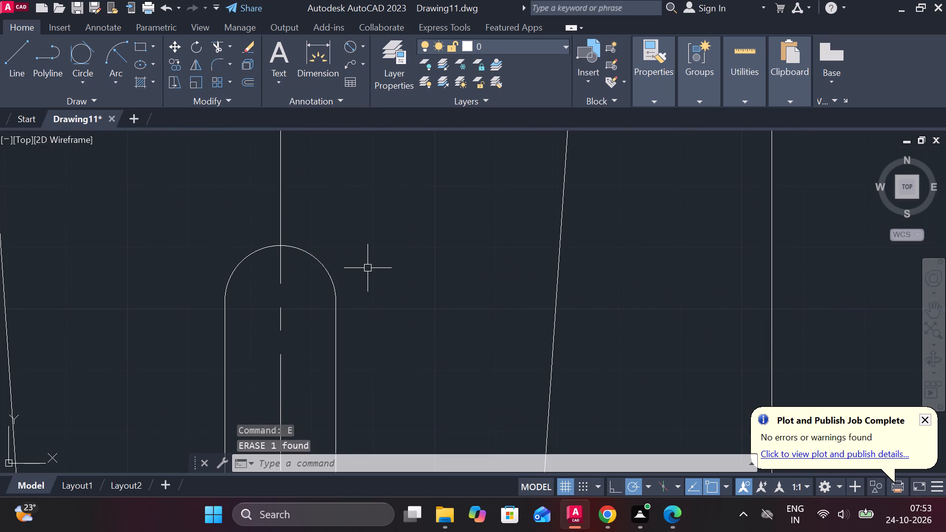
# Add a vertical linear dimension from the tapered section's upper edge to the slot's upper end, placed beside the slot.
pyautogui.scroll(-3, 391, 277)
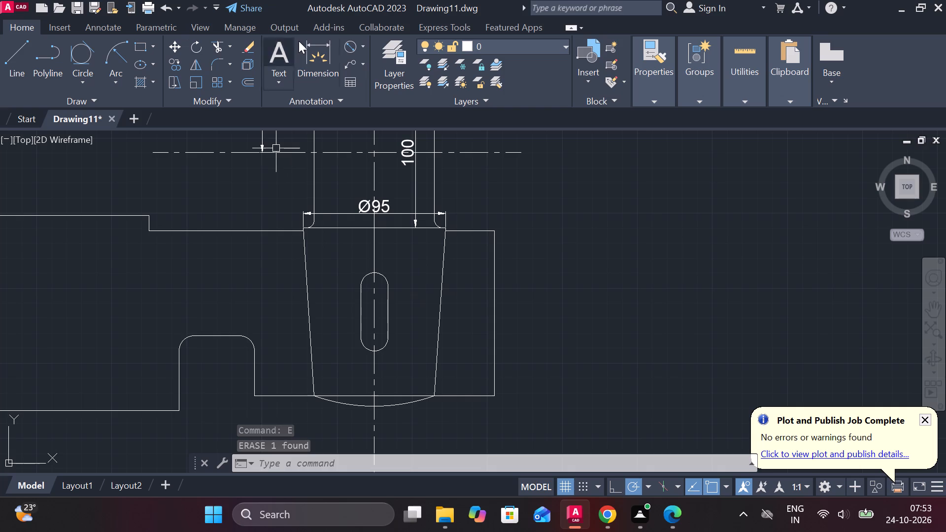
pyautogui.click(361, 45)
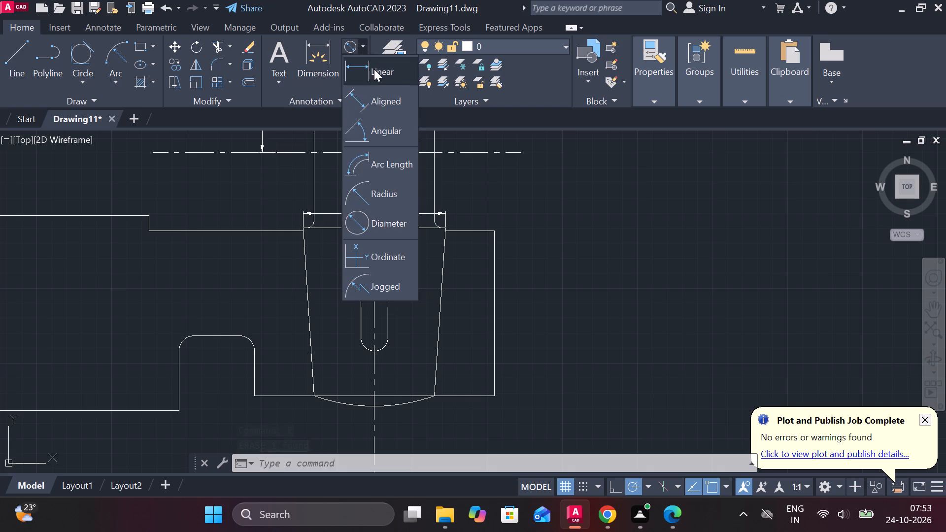
pyautogui.click(374, 69)
pyautogui.click(370, 223)
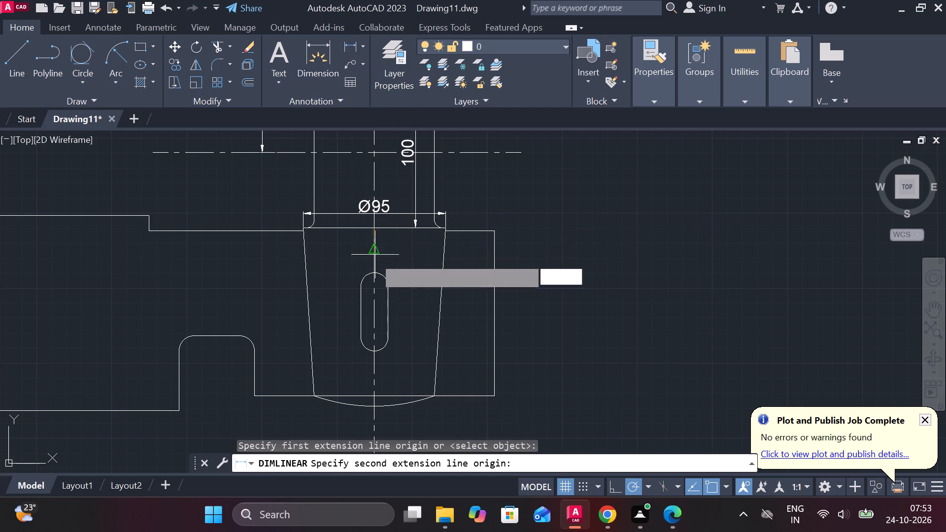
pyautogui.click(372, 271)
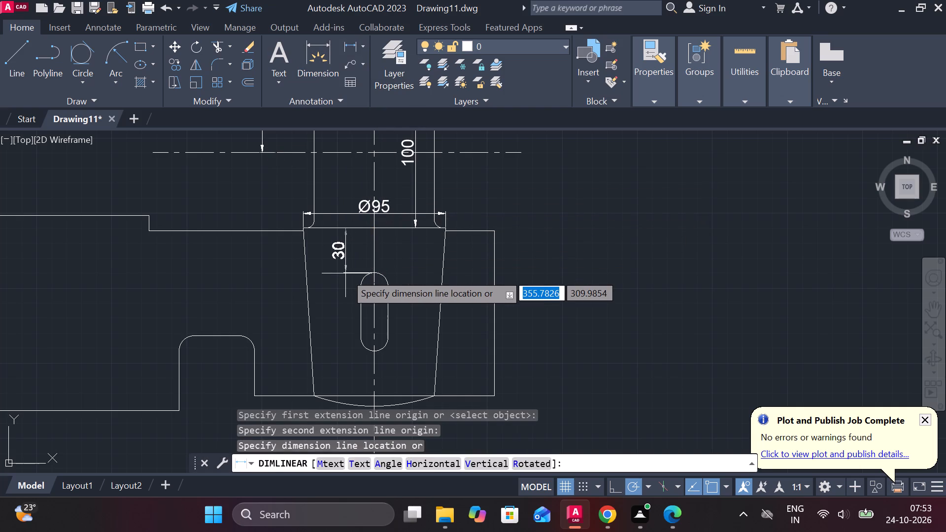
pyautogui.click(345, 273)
# Examine the base, the plan view and the dimensioned crank above for legibility of the dimensions.
pyautogui.scroll(-1, 418, 282)
pyautogui.moveTo(429, 288); pyautogui.dragTo(589, 229, button='middle')
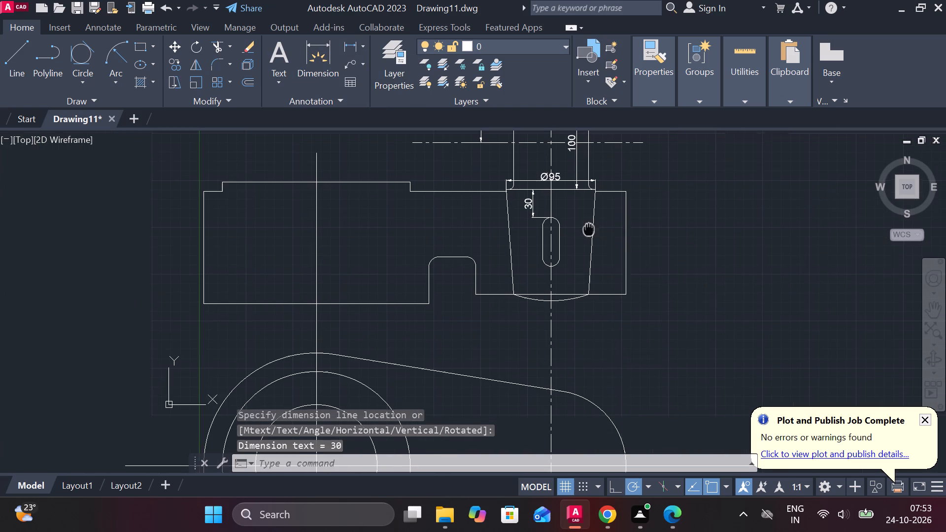
pyautogui.moveTo(633, 286); pyautogui.dragTo(574, 218, button='middle')
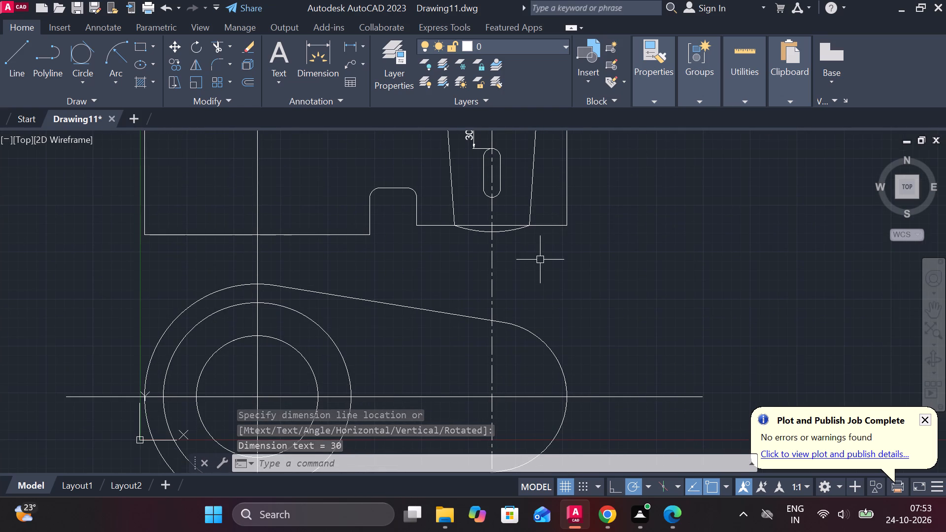
pyautogui.moveTo(537, 260); pyautogui.dragTo(536, 308, button='middle')
pyautogui.moveTo(537, 301); pyautogui.dragTo(526, 322, button='middle')
pyautogui.scroll(1, 499, 248)
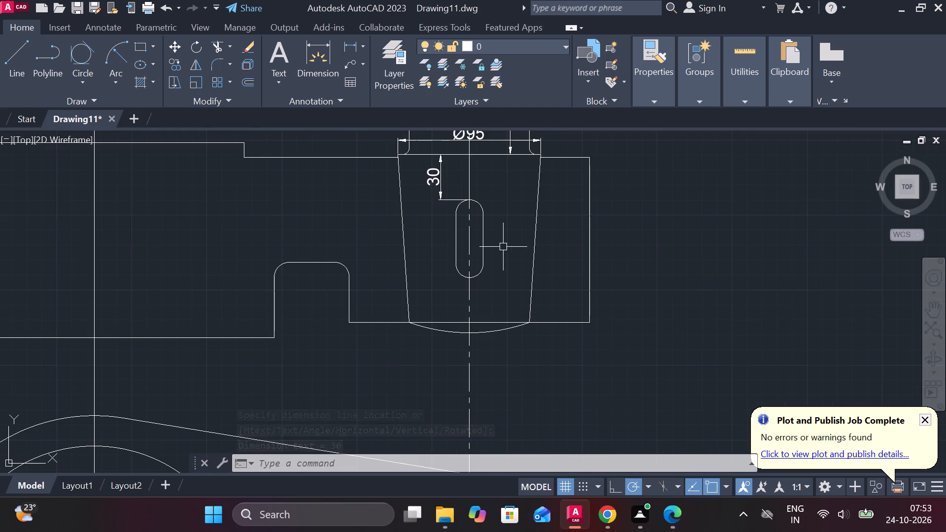
pyautogui.scroll(-3, 503, 247)
pyautogui.scroll(4, 478, 174)
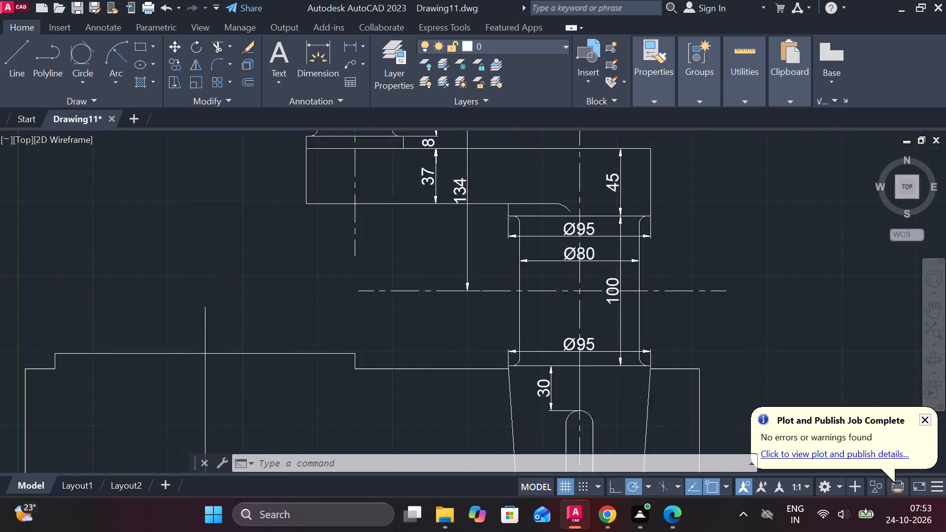
pyautogui.scroll(-2, 669, 298)
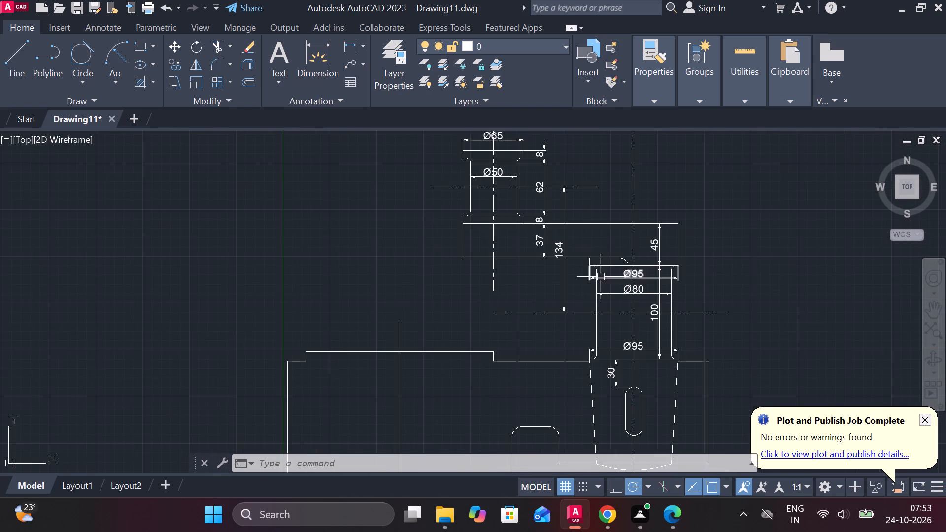
# Modify the ISO-25 dimension style to text height 10 and arrow size 7, and set it as current.
pyautogui.press('Escape')
pyautogui.write('d')
pyautogui.press('space')
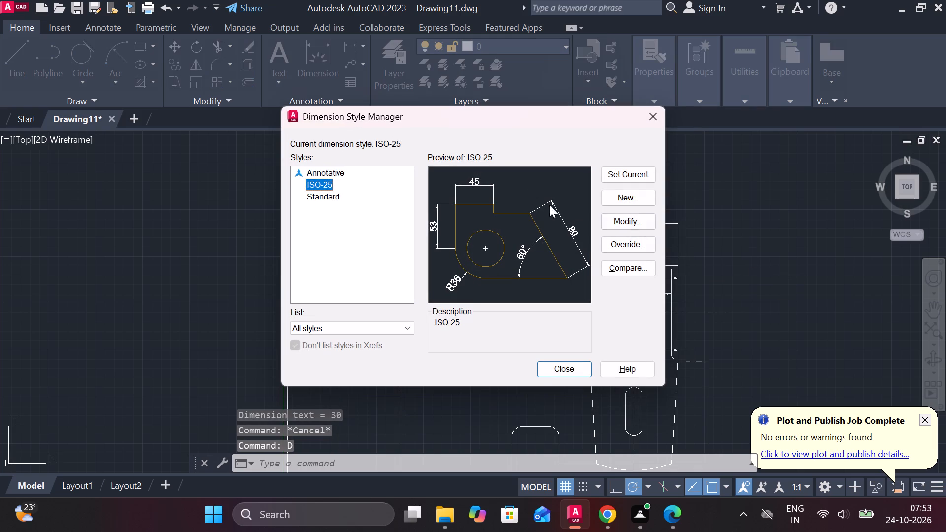
pyautogui.click(635, 222)
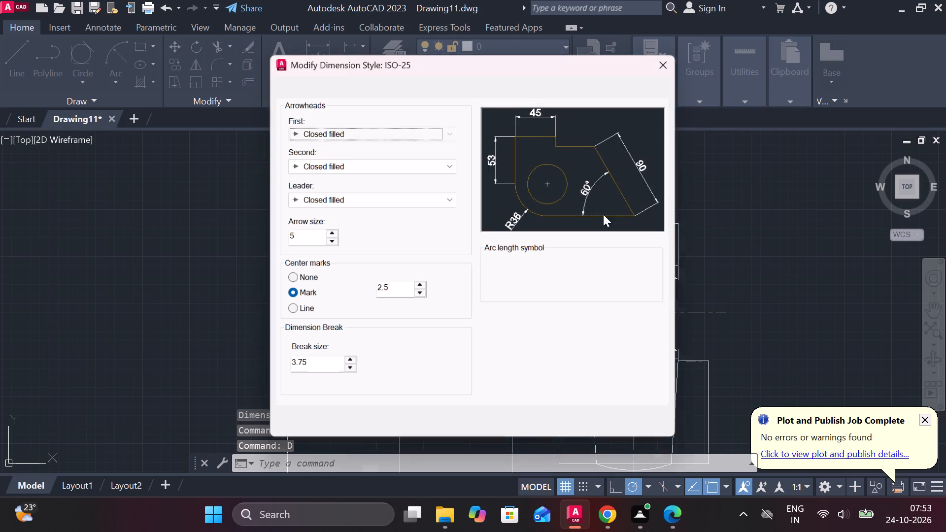
pyautogui.click(383, 85)
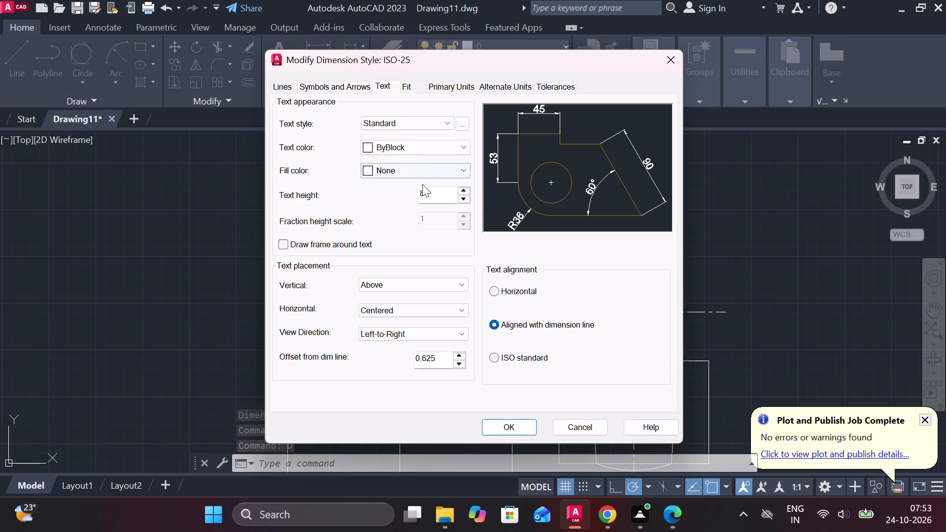
pyautogui.moveTo(415, 193); pyautogui.dragTo(391, 194)
pyautogui.moveTo(430, 195); pyautogui.dragTo(405, 195)
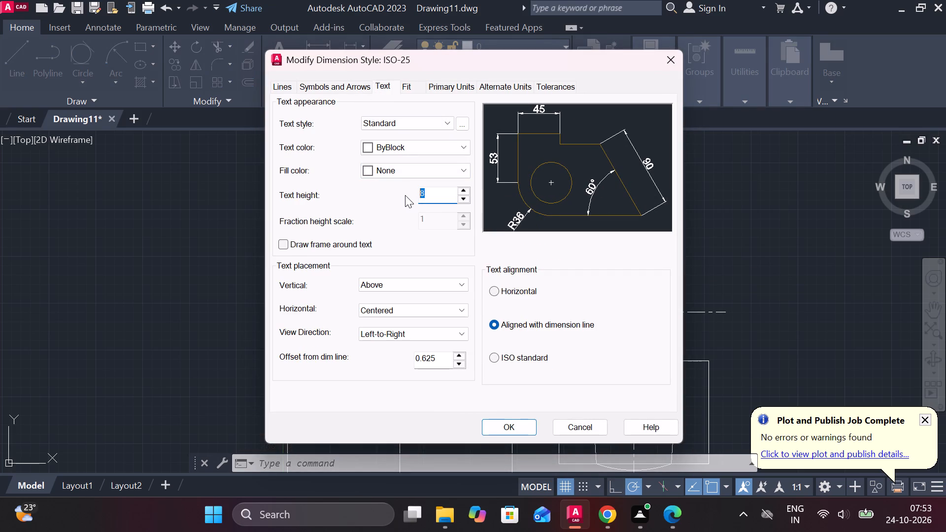
pyautogui.press('1')
pyautogui.press('0')
pyautogui.click(355, 90)
pyautogui.click(303, 241)
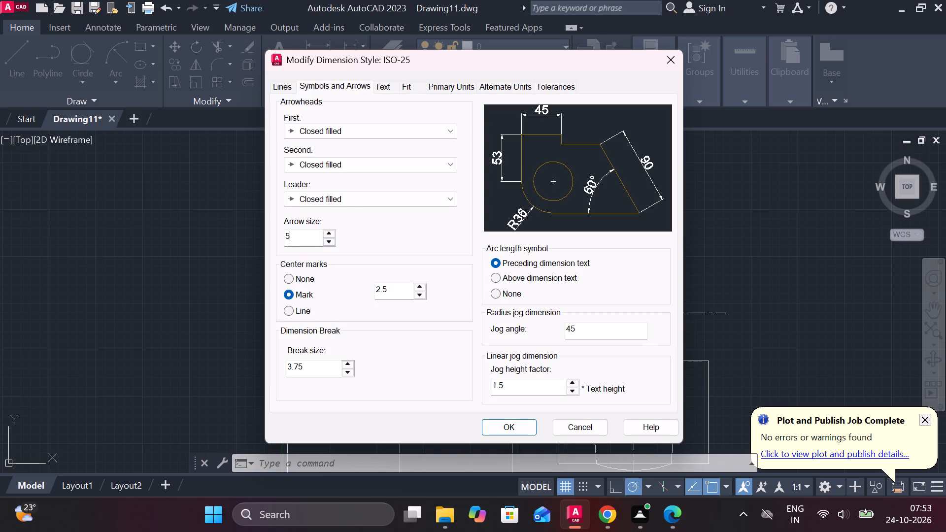
pyautogui.press('BackSpace')
pyautogui.press('7')
pyautogui.click(494, 428)
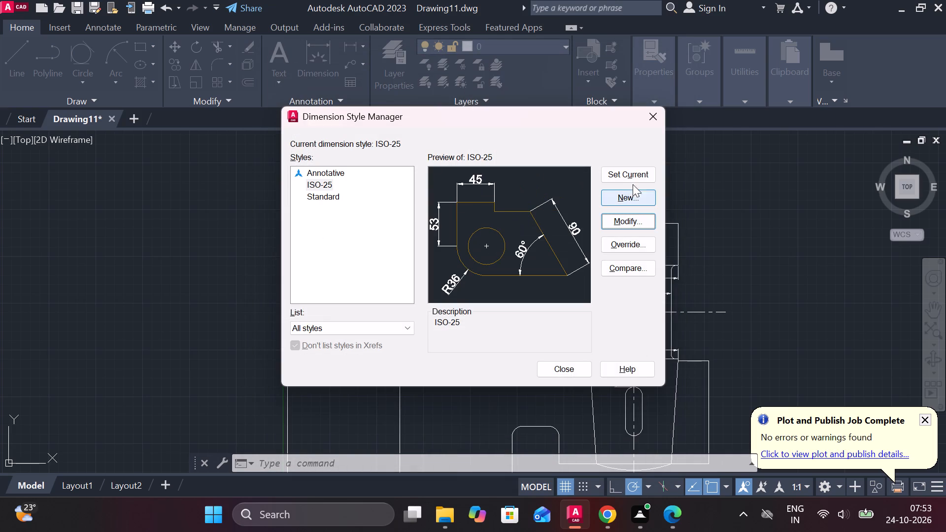
pyautogui.click(630, 178)
pyautogui.click(557, 368)
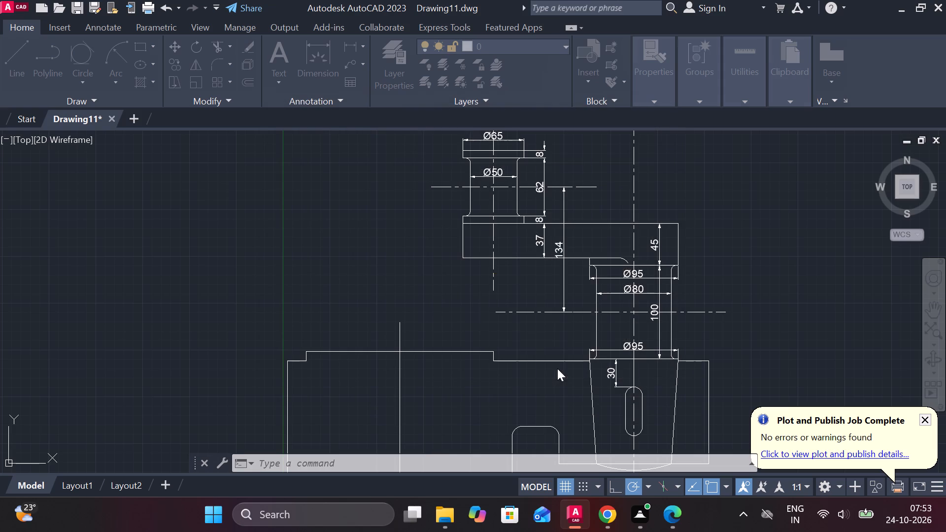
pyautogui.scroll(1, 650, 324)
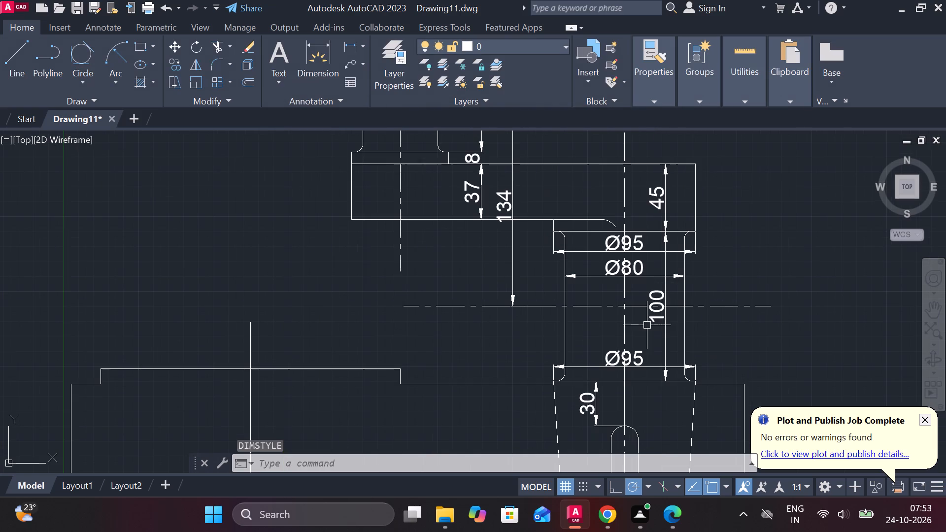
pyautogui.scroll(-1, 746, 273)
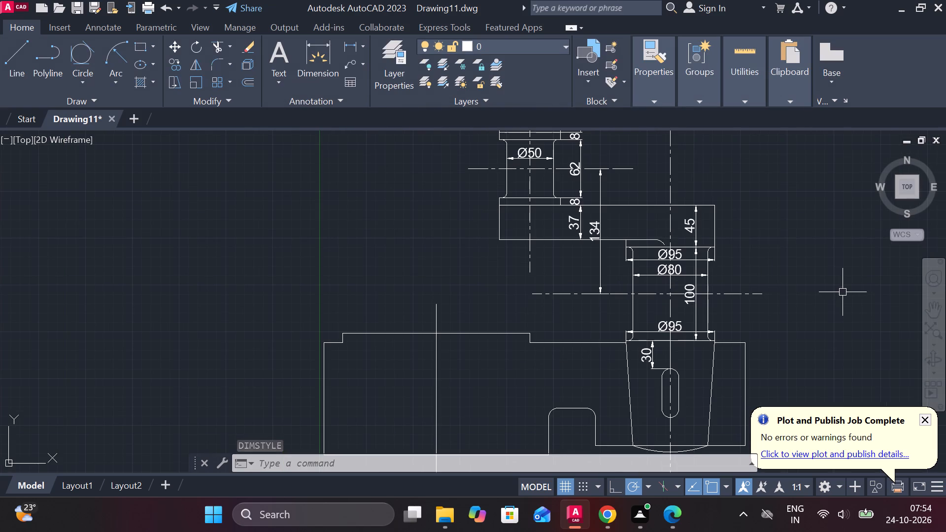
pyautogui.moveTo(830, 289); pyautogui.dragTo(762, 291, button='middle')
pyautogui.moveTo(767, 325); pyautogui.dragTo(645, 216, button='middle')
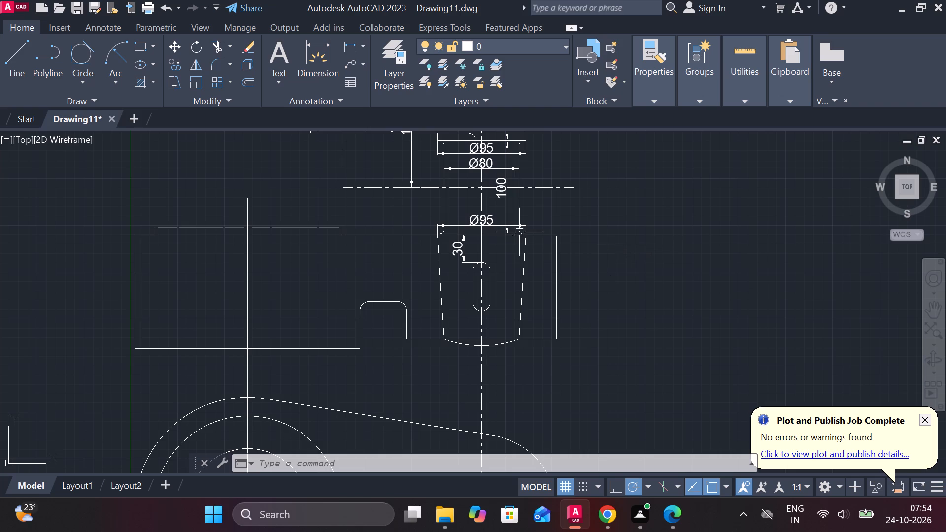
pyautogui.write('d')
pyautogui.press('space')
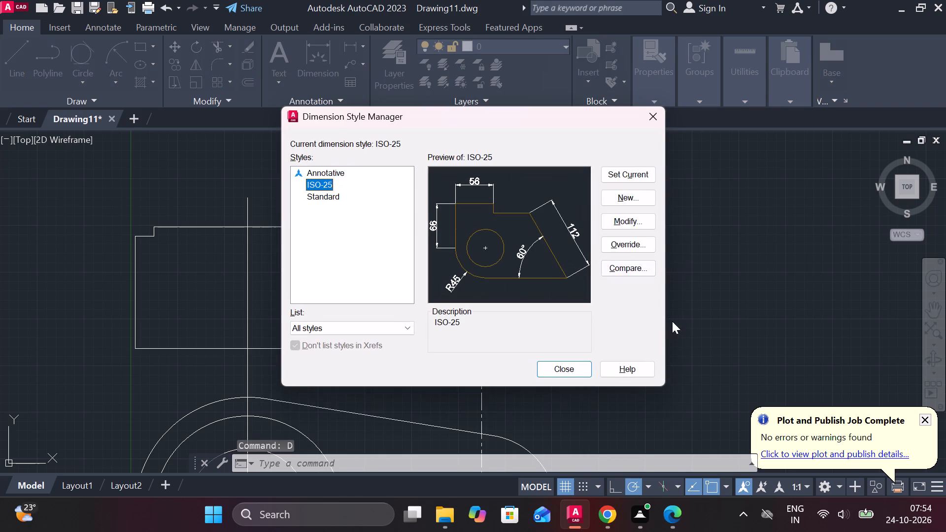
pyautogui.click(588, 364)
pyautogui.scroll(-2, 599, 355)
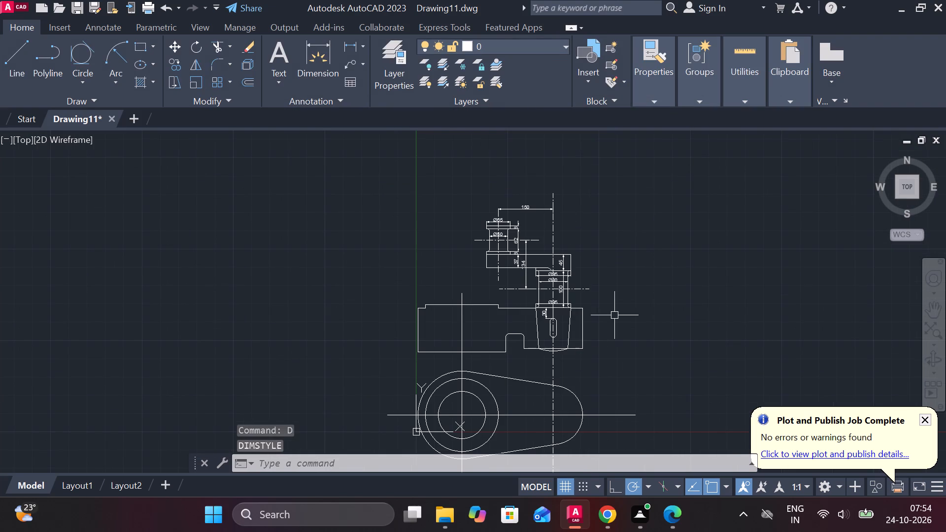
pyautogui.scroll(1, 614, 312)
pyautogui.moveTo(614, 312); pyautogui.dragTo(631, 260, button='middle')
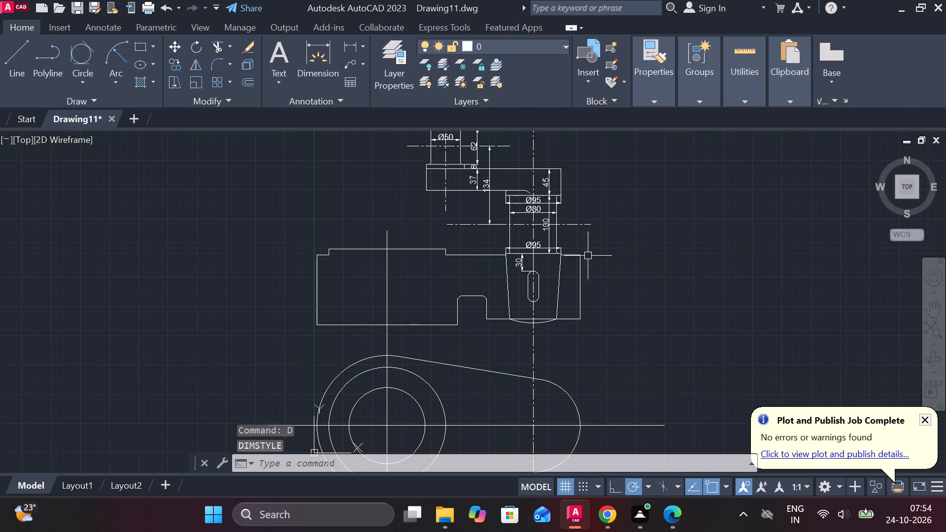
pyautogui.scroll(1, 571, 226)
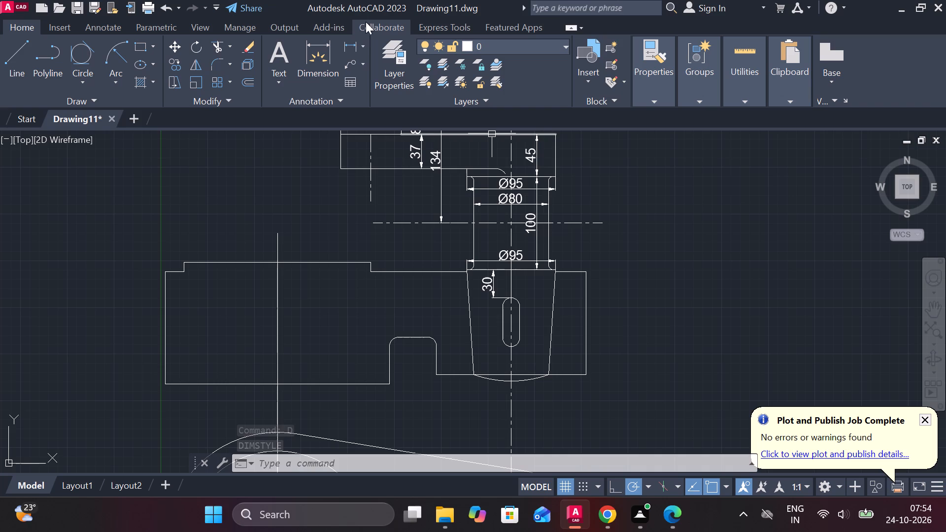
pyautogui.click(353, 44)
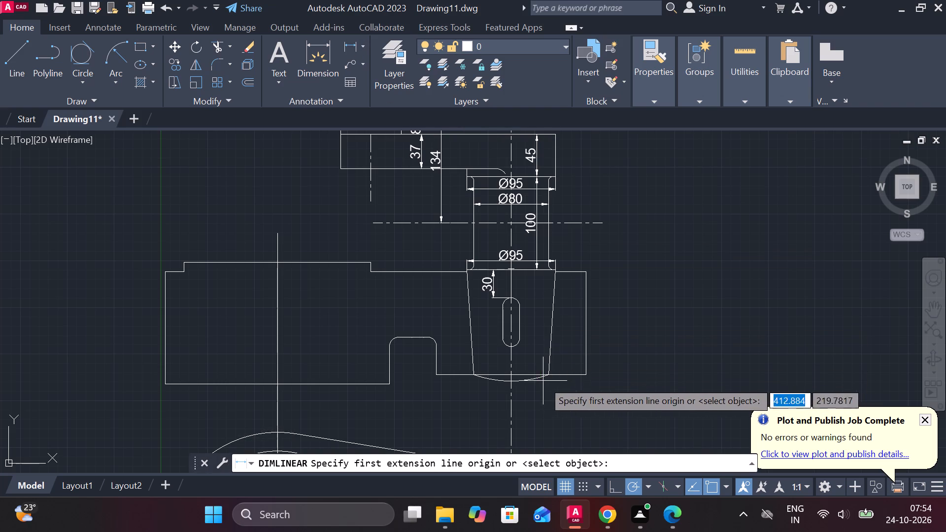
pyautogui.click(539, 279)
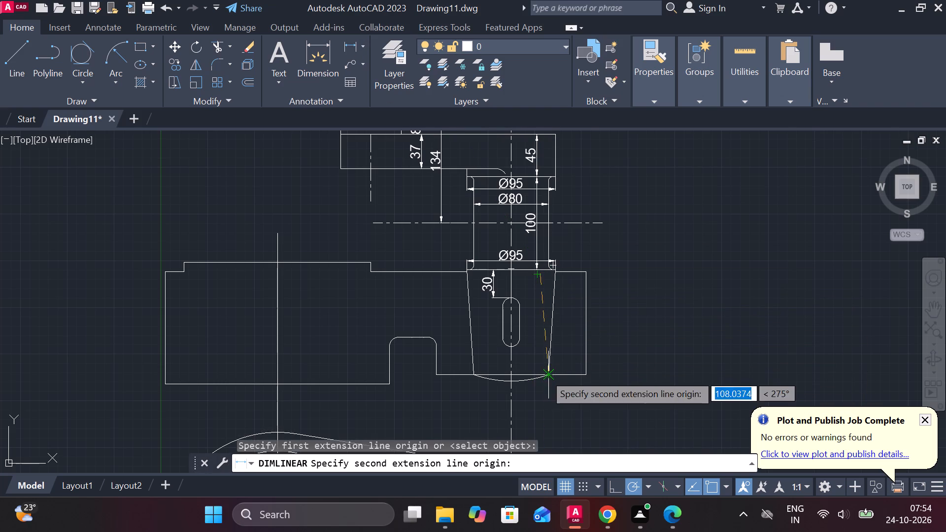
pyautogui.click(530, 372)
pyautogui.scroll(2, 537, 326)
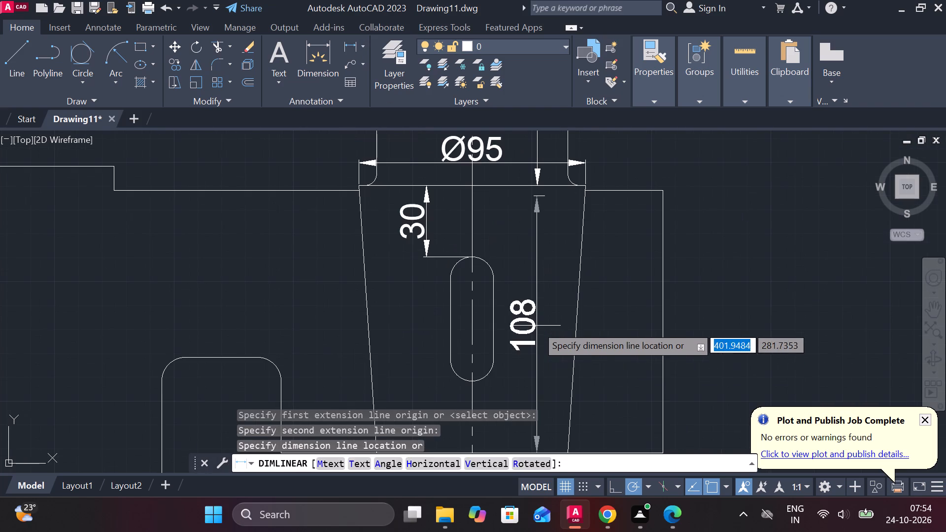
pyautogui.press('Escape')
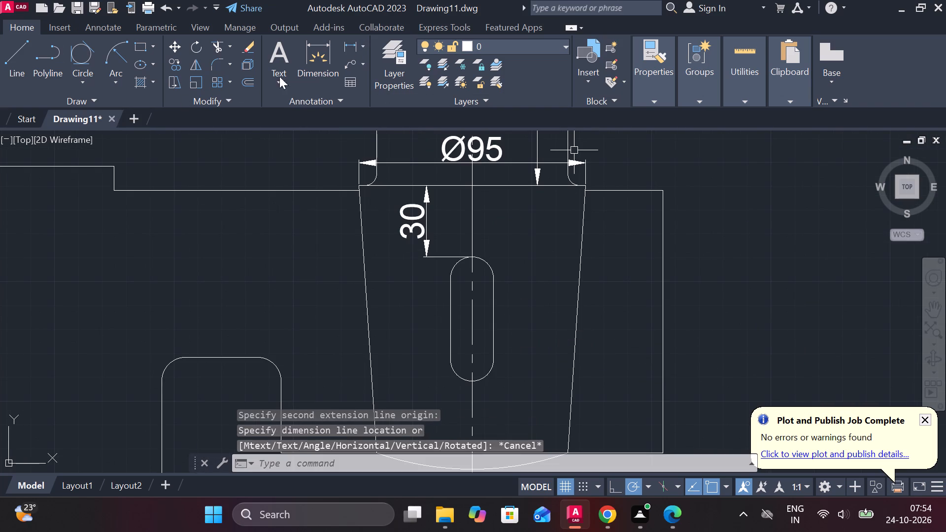
# Add a vertical linear dimension for the tapered section's height, from its upper edge to its lower edge, placed beside the slot.
pyautogui.click(346, 44)
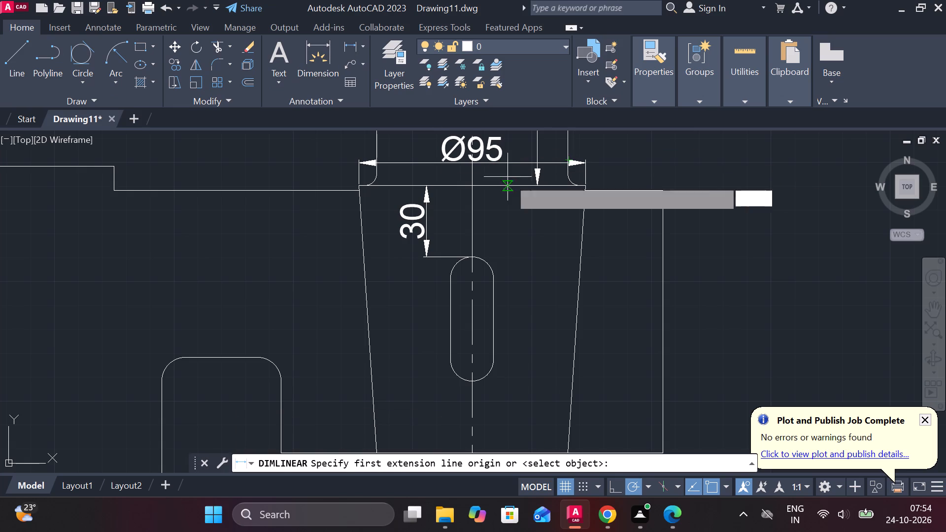
pyautogui.click(532, 185)
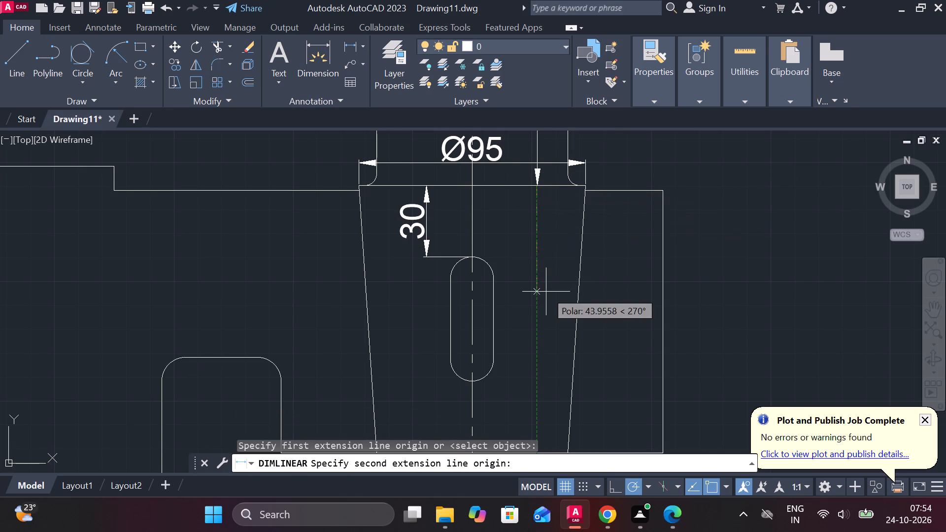
pyautogui.middleClick(546, 292)
pyautogui.scroll(-1, 542, 289)
pyautogui.click(538, 386)
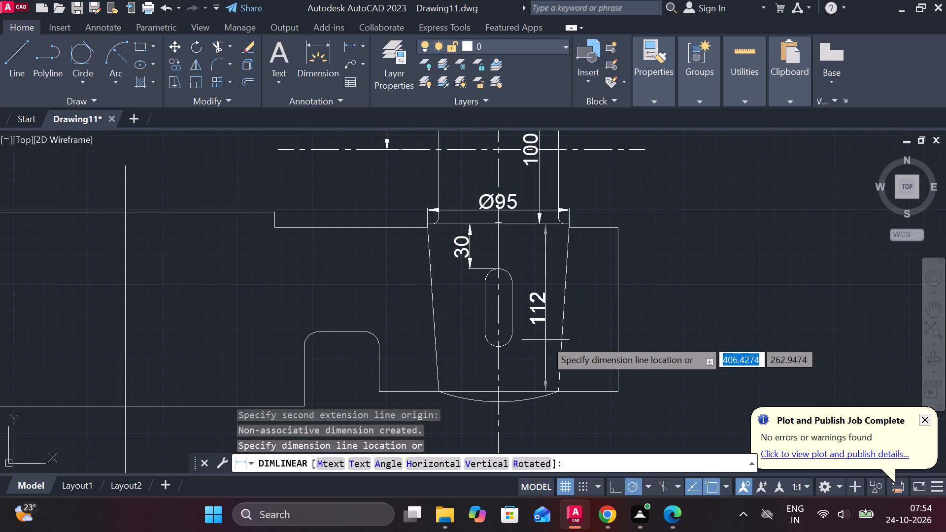
pyautogui.click(545, 340)
# Add a horizontal linear dimension across the slot's width, placed just below the slot.
pyautogui.press('space')
pyautogui.click(482, 320)
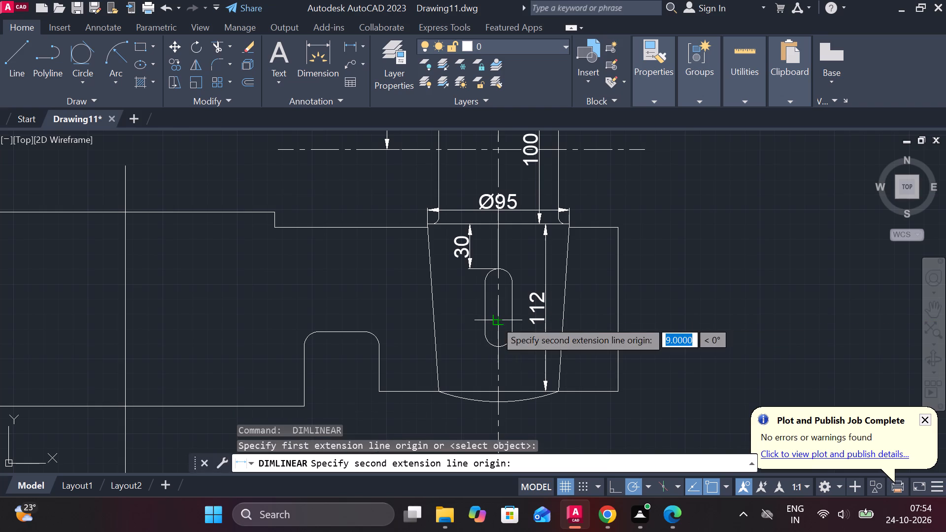
pyautogui.click(509, 319)
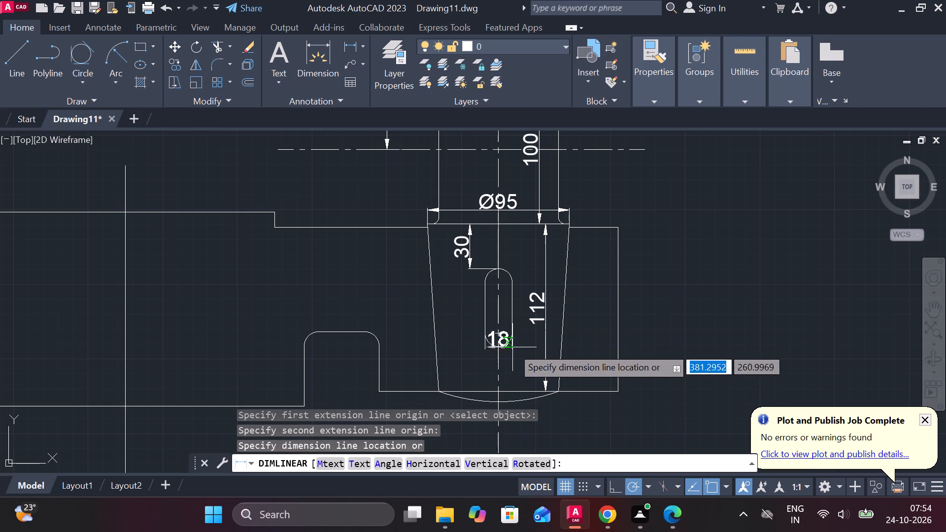
pyautogui.click(514, 377)
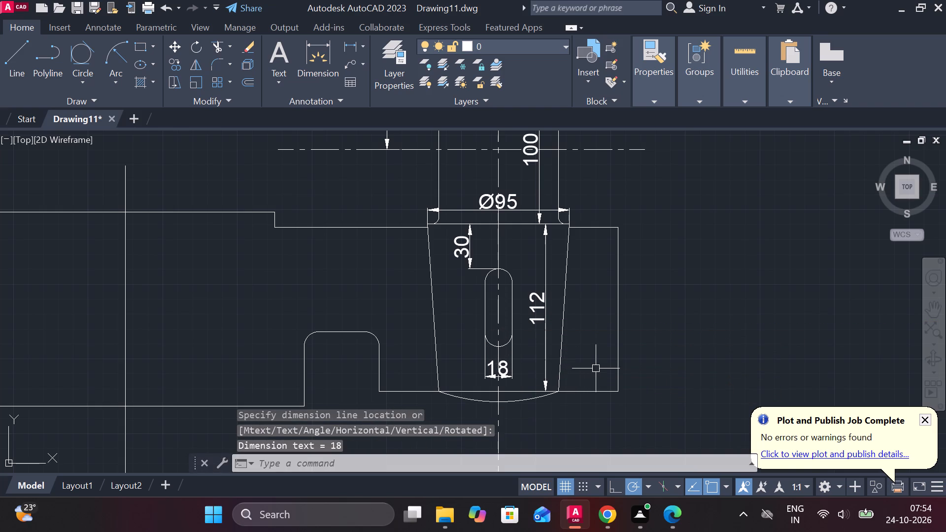
# Add a vertical linear dimension for the base's height beside the tapered section, placed outside the base's right end.
pyautogui.press('space')
pyautogui.click(597, 230)
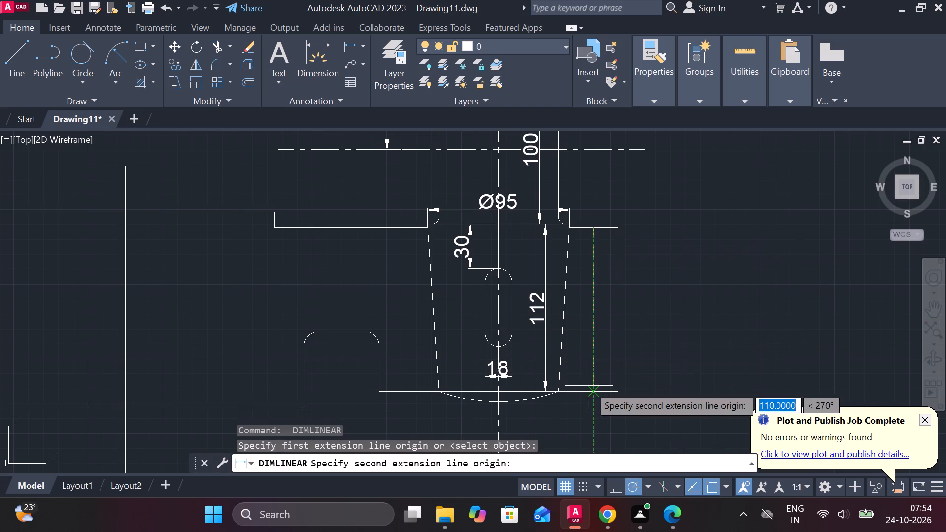
pyautogui.click(589, 386)
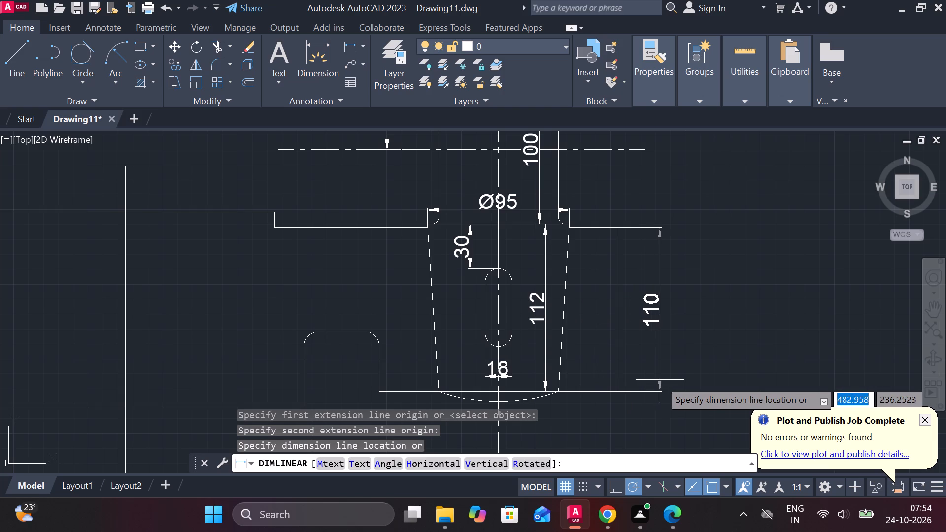
pyautogui.click(660, 380)
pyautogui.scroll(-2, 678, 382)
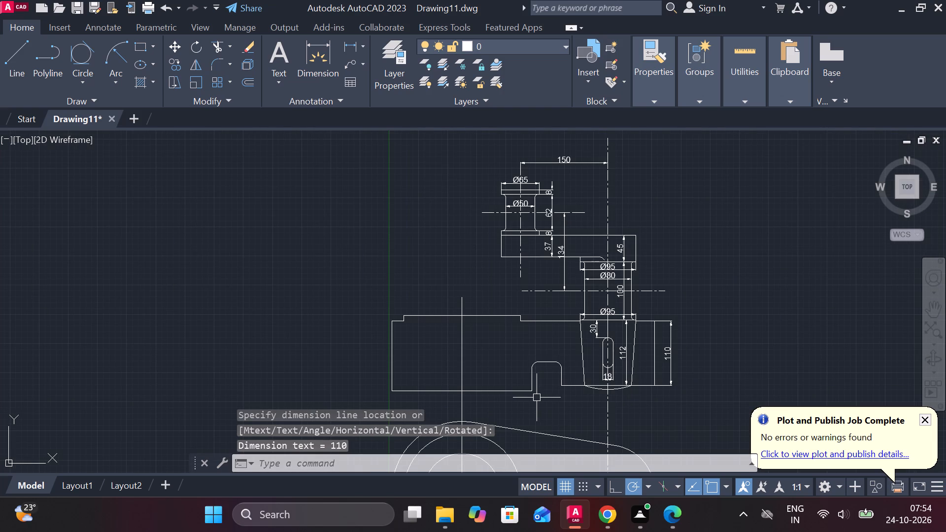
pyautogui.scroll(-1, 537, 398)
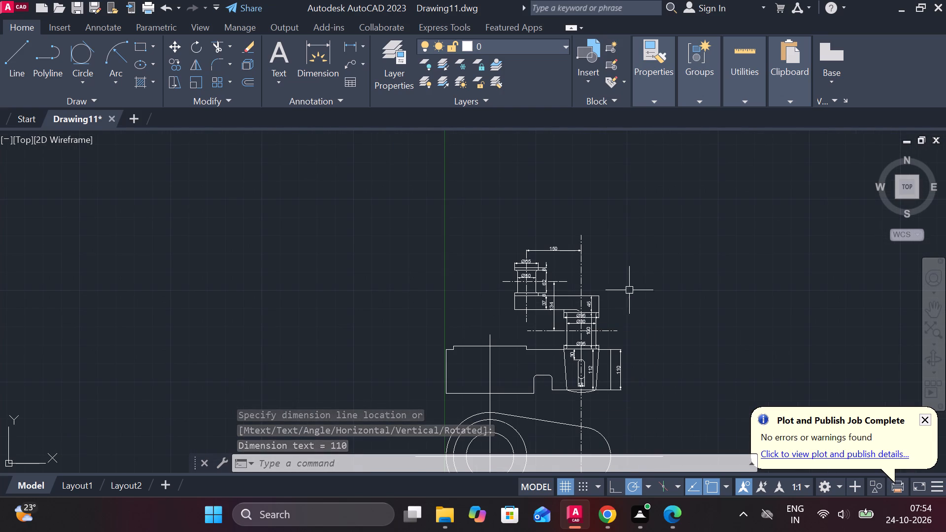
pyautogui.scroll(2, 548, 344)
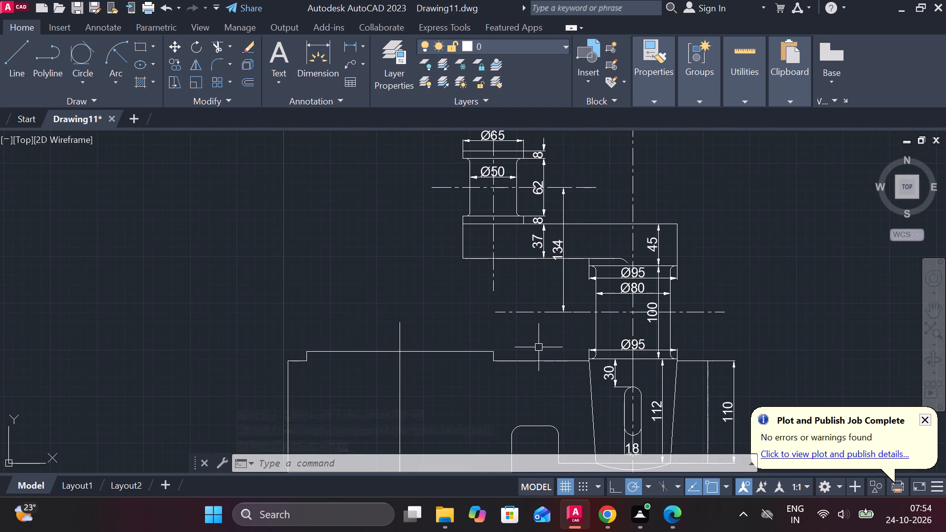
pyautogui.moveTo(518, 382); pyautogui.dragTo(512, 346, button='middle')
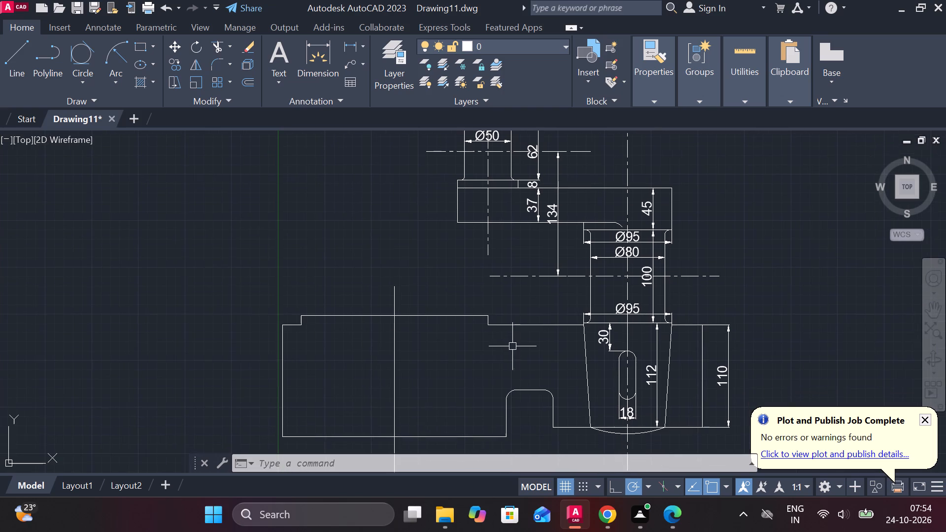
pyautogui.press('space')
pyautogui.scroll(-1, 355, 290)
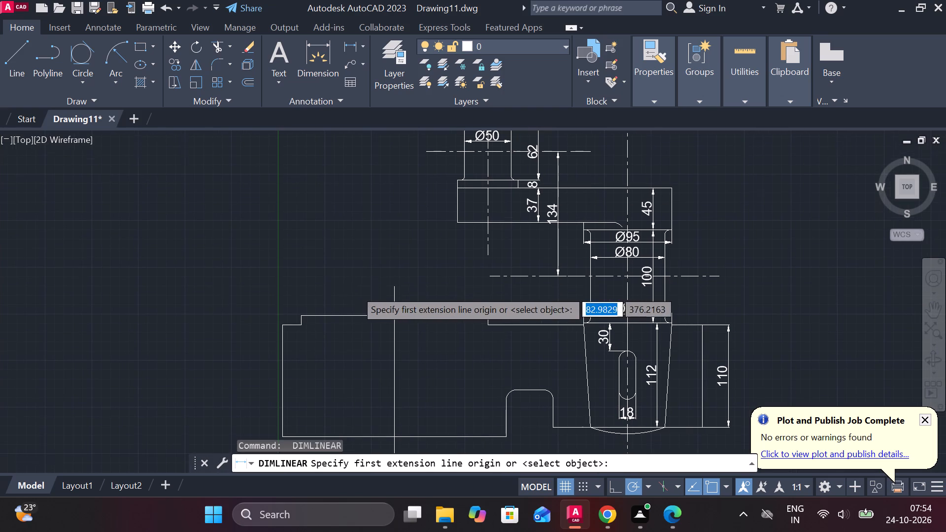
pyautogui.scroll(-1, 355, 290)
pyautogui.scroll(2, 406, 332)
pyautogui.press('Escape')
# Change the vertical and horizontal axis lines through the plan view's concentric circles to the CENTER linetype.
pyautogui.click(316, 307)
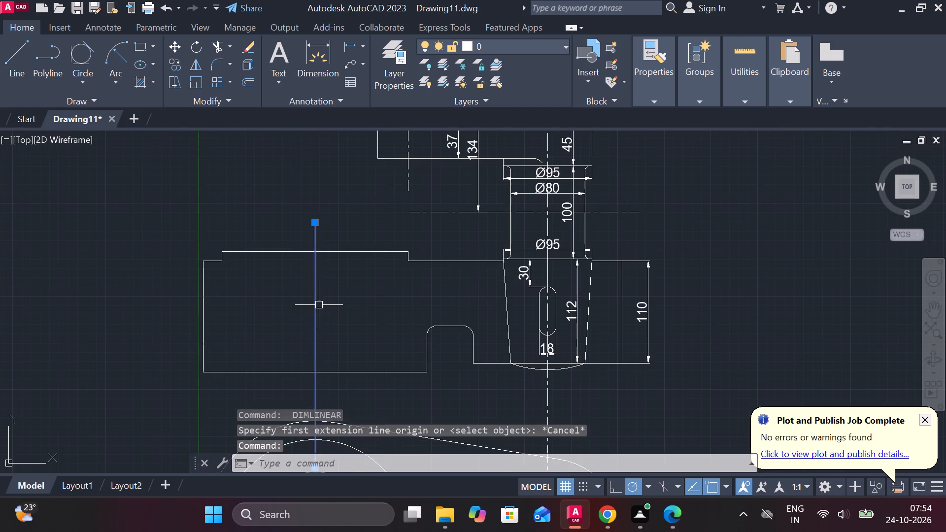
pyautogui.scroll(-3, 328, 305)
pyautogui.click(428, 362)
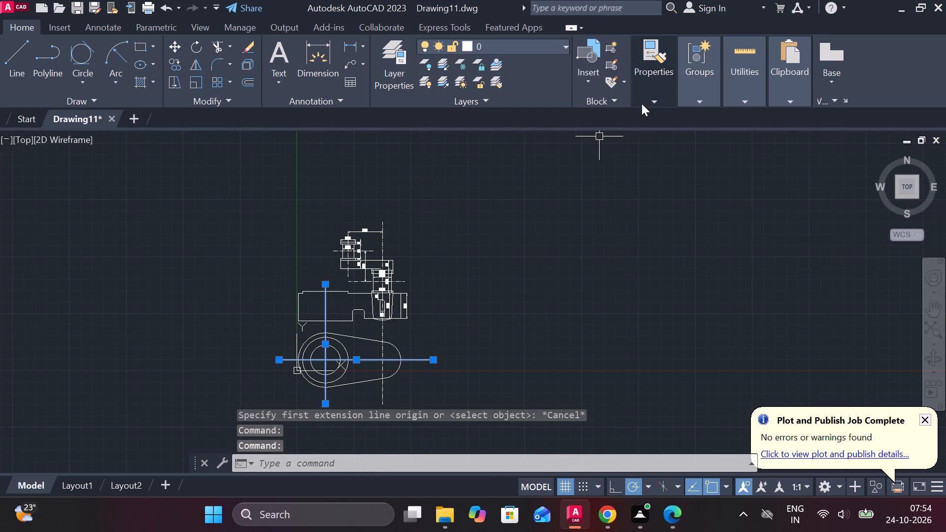
pyautogui.click(647, 98)
pyautogui.click(707, 147)
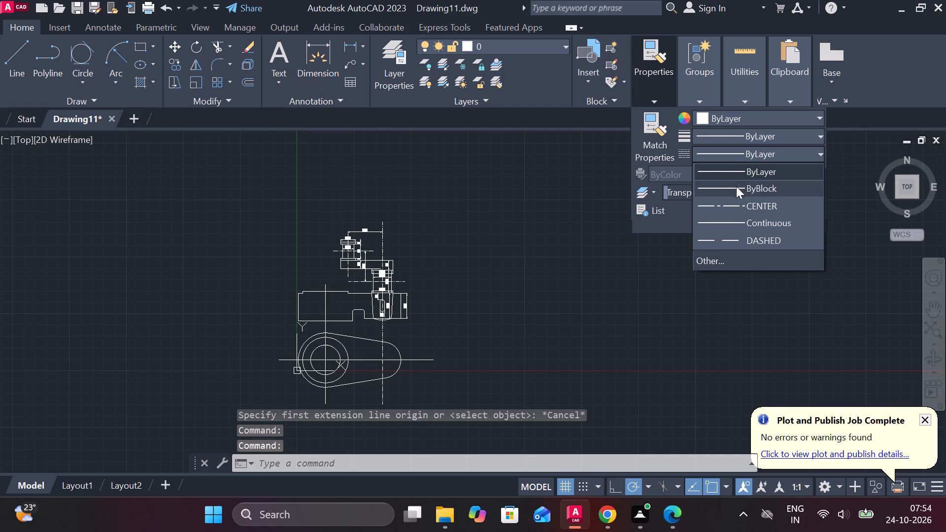
pyautogui.click(739, 199)
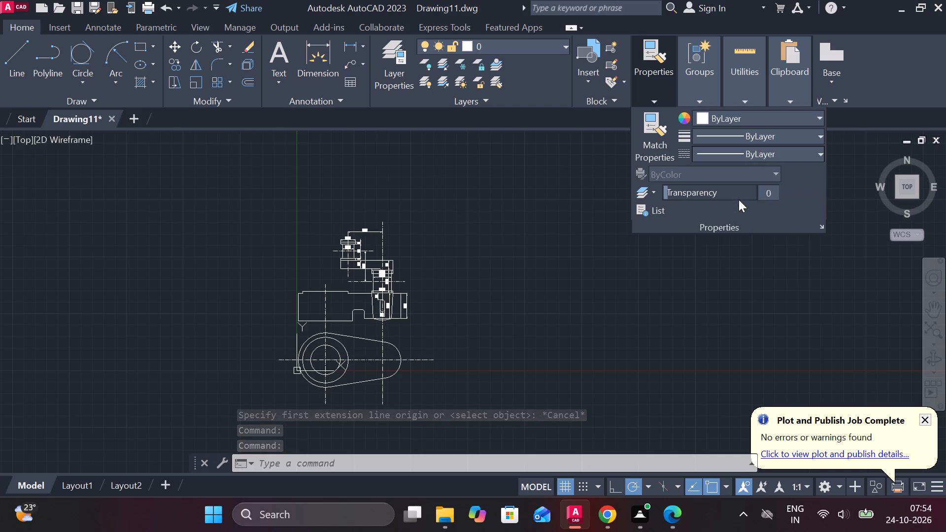
pyautogui.press('Escape')
# Dimension the width of the raised step on top of the base, adding a diameter symbol before the dimension text.
pyautogui.scroll(2, 291, 292)
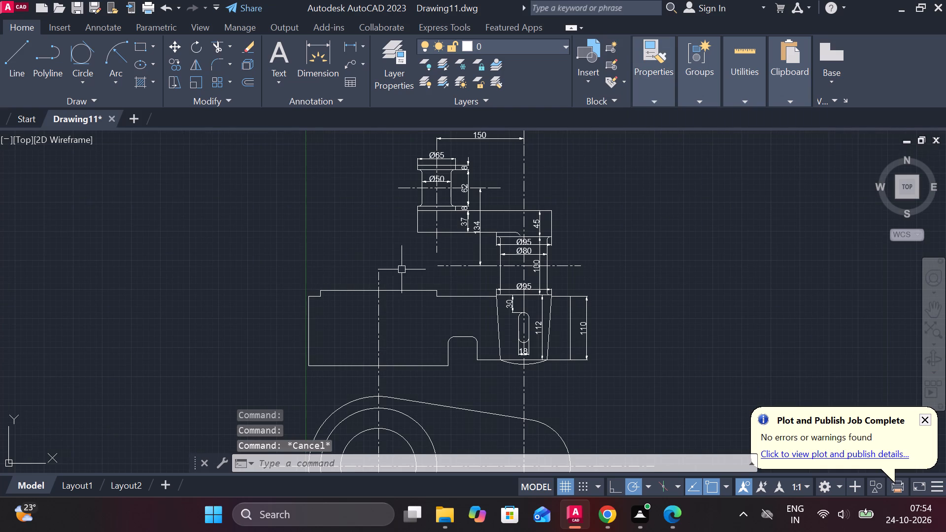
pyautogui.click(347, 40)
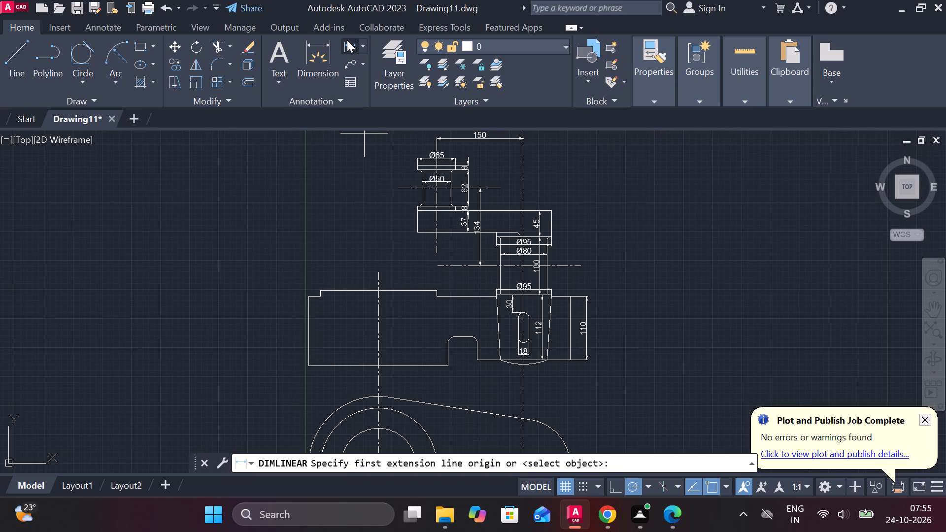
pyautogui.scroll(1, 275, 292)
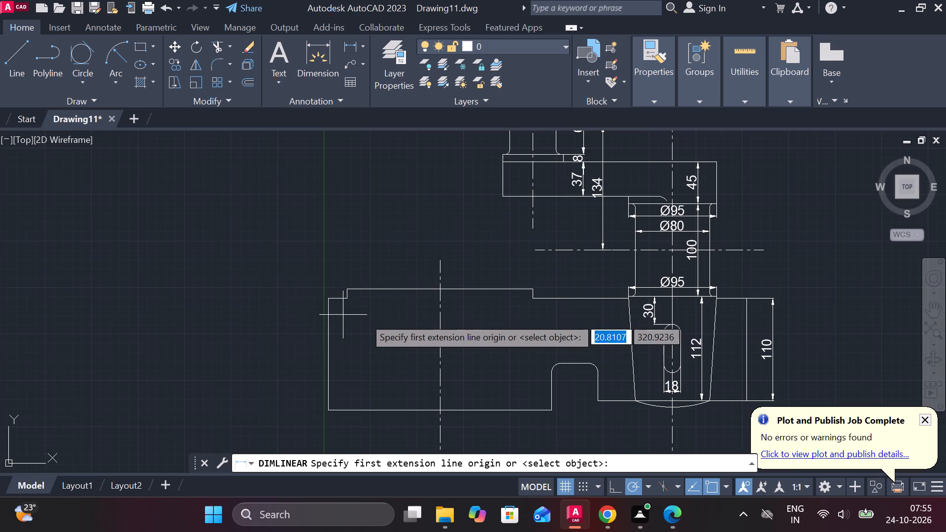
pyautogui.click(349, 279)
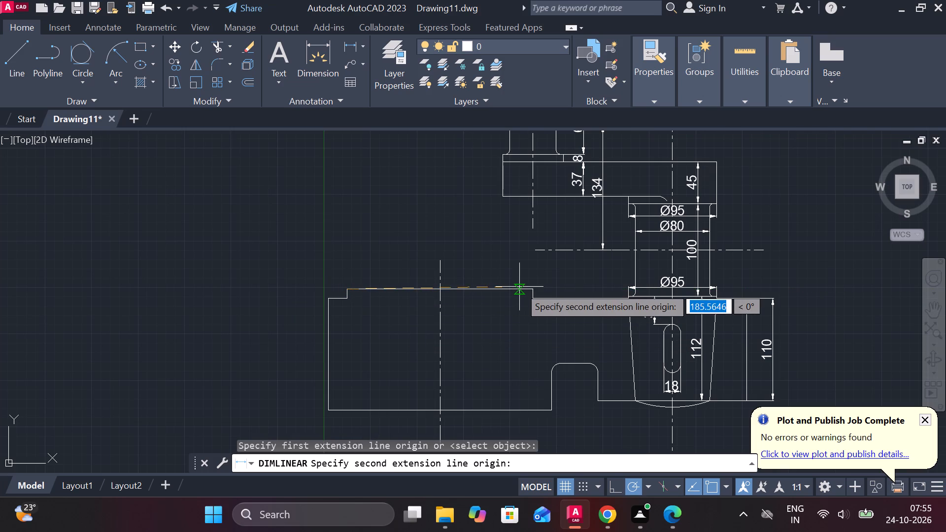
pyautogui.click(541, 291)
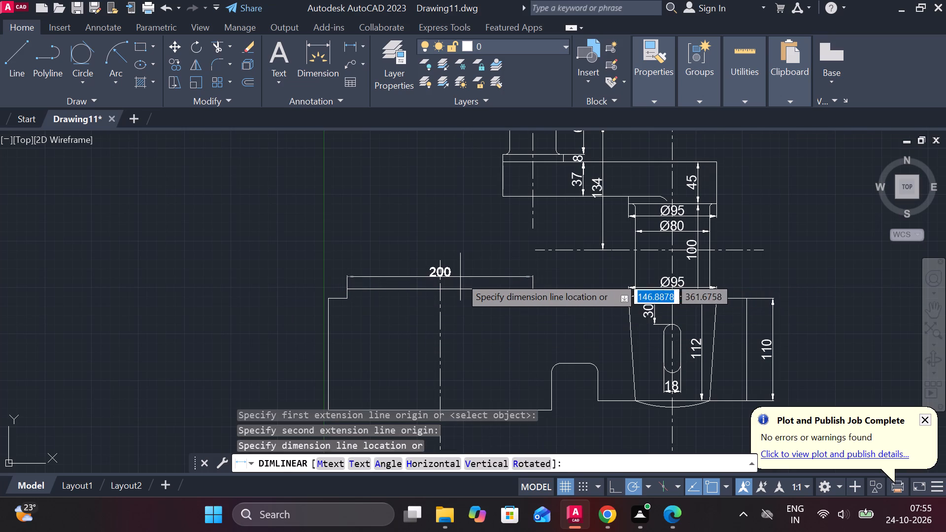
pyautogui.click(458, 275)
pyautogui.doubleClick(439, 267)
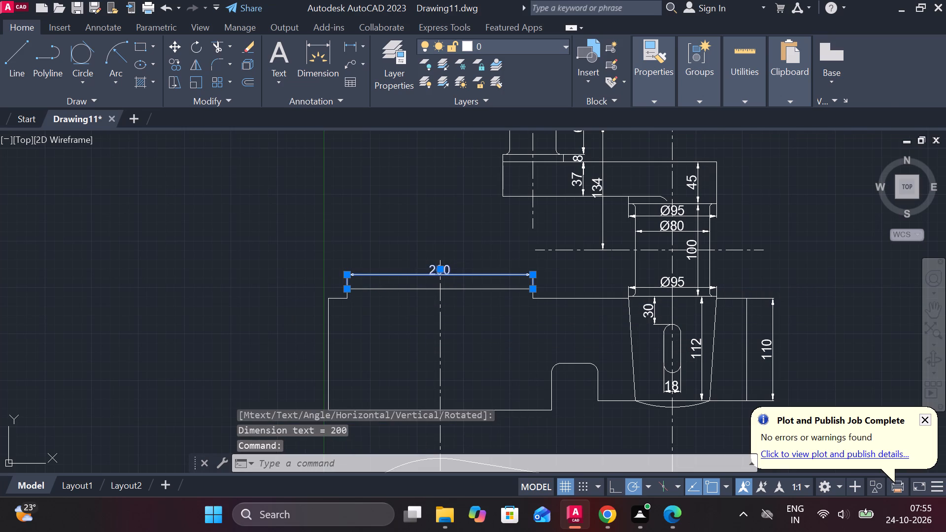
pyautogui.click(627, 79)
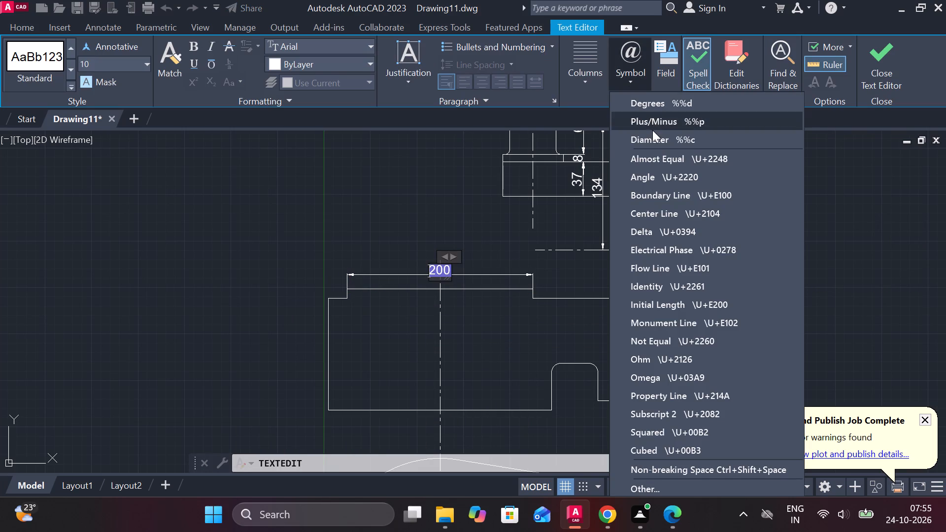
pyautogui.click(652, 133)
pyautogui.click(886, 66)
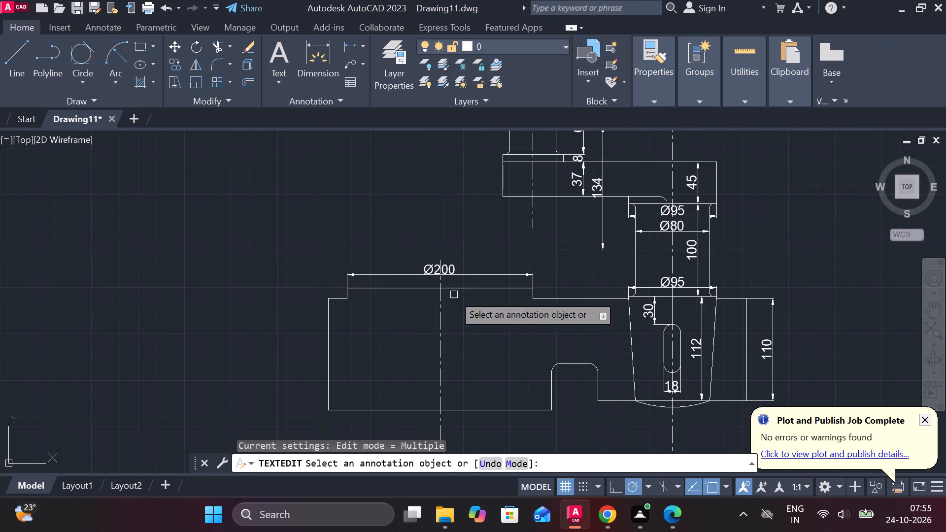
# Add a horizontal linear dimension between the tapered section's centre line and the raised step's centre line, placed above the raised step's diameter dimension.
pyautogui.click(354, 51)
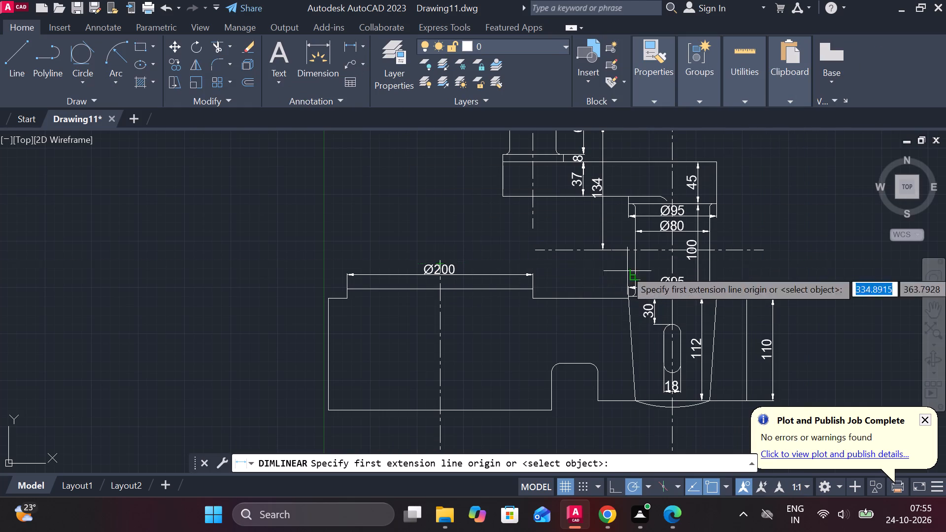
pyautogui.click(675, 265)
pyautogui.click(434, 318)
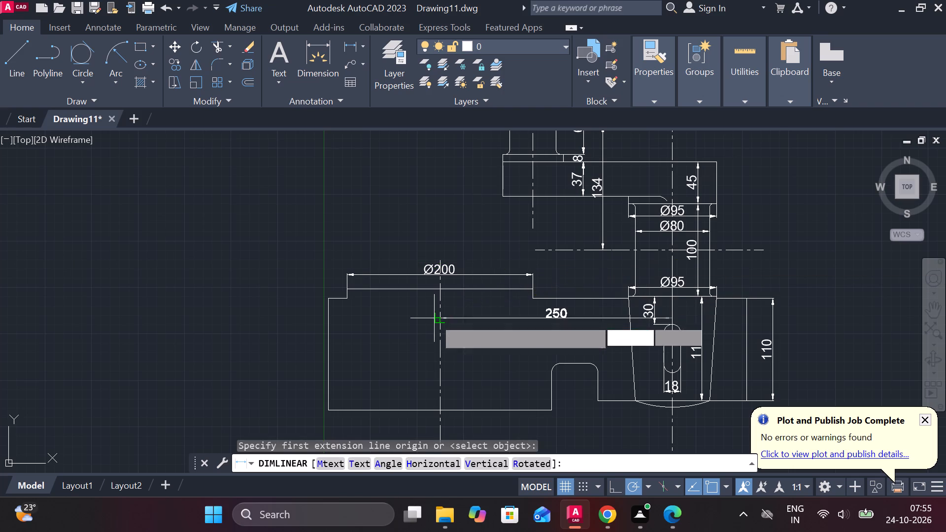
pyautogui.click(438, 245)
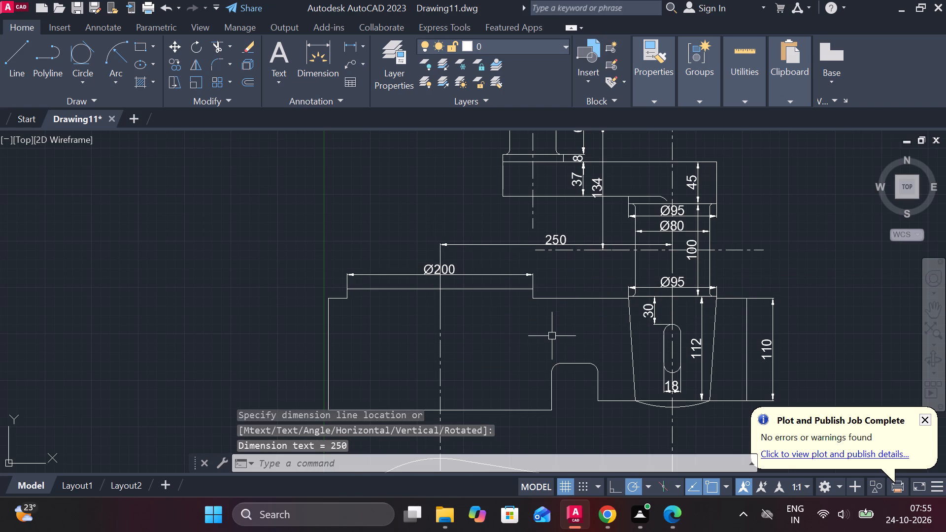
# Draw a vertical projection line from the left quadrant of the plan view's innermost circle up to the base's top edge.
pyautogui.moveTo(536, 337); pyautogui.dragTo(480, 311, button='middle')
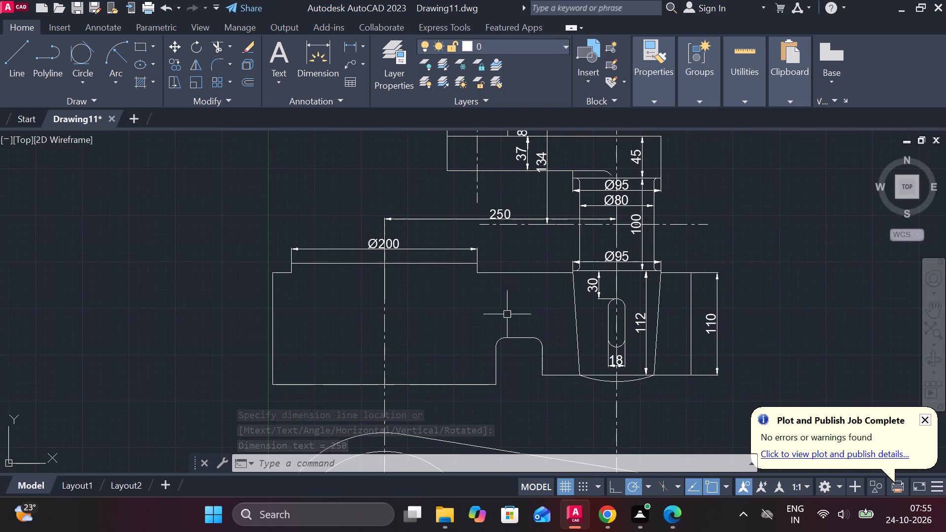
pyautogui.scroll(-1, 484, 310)
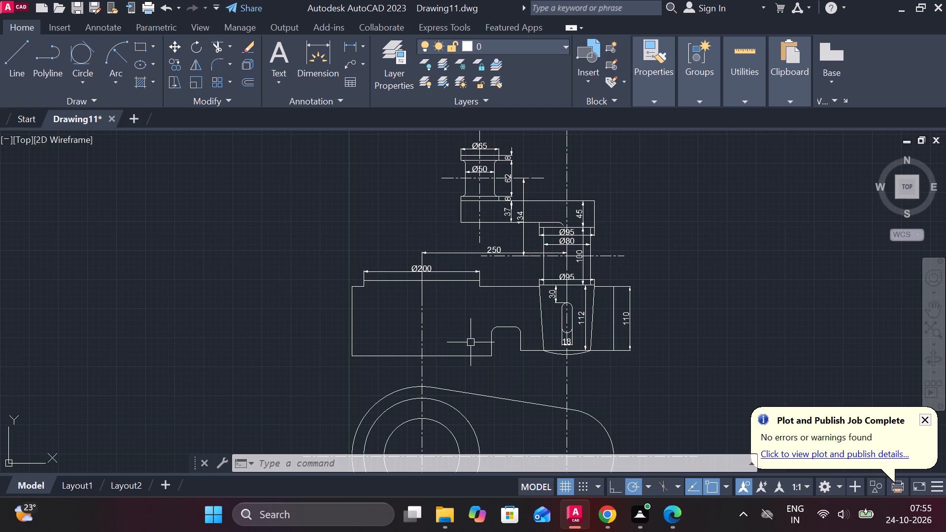
pyautogui.scroll(-1, 471, 344)
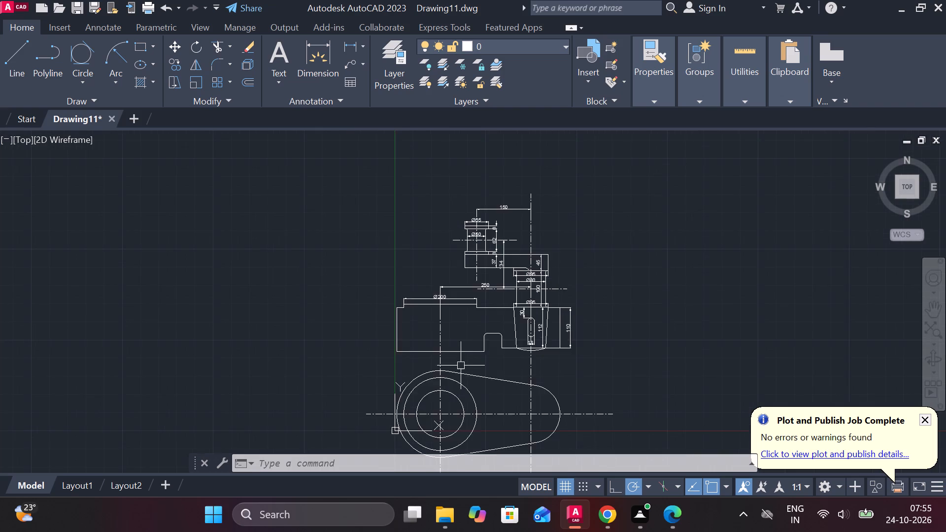
pyautogui.scroll(2, 460, 370)
pyautogui.moveTo(460, 298); pyautogui.dragTo(463, 215, button='middle')
pyautogui.press('l')
pyautogui.press('Return')
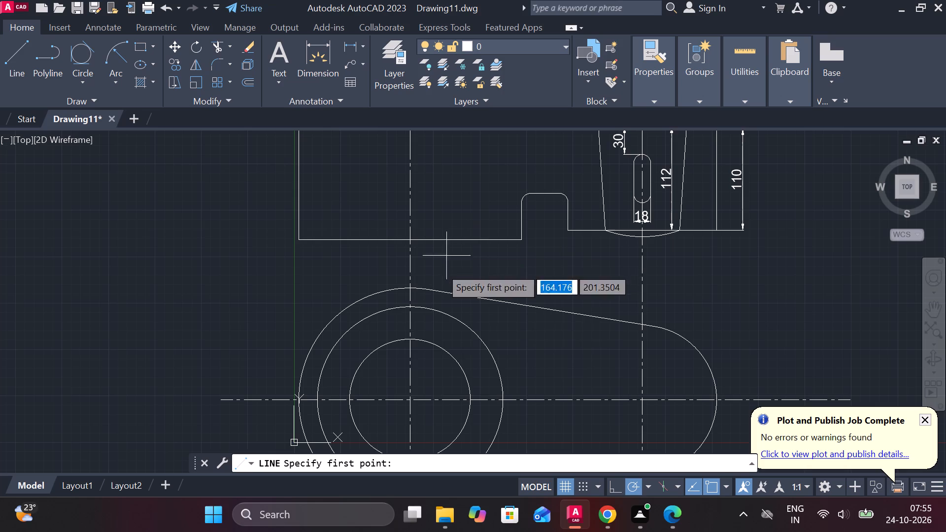
pyautogui.doubleClick(350, 399)
pyautogui.moveTo(349, 264); pyautogui.dragTo(346, 383, button='middle')
pyautogui.scroll(1, 338, 242)
pyautogui.click(355, 240)
pyautogui.scroll(-1, 373, 289)
pyautogui.press('Escape')
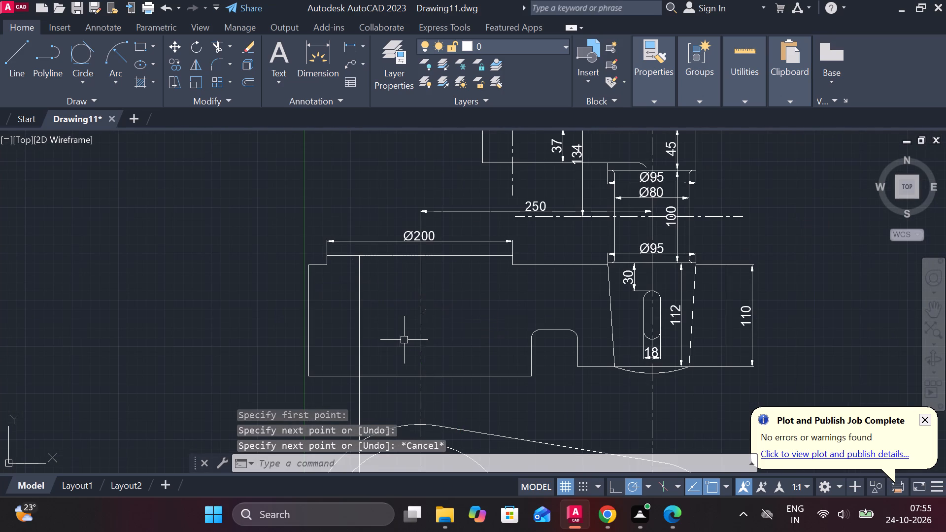
# Trim the part of the projection line that extends below the base's bottom edge.
pyautogui.write('tr')
pyautogui.press('space')
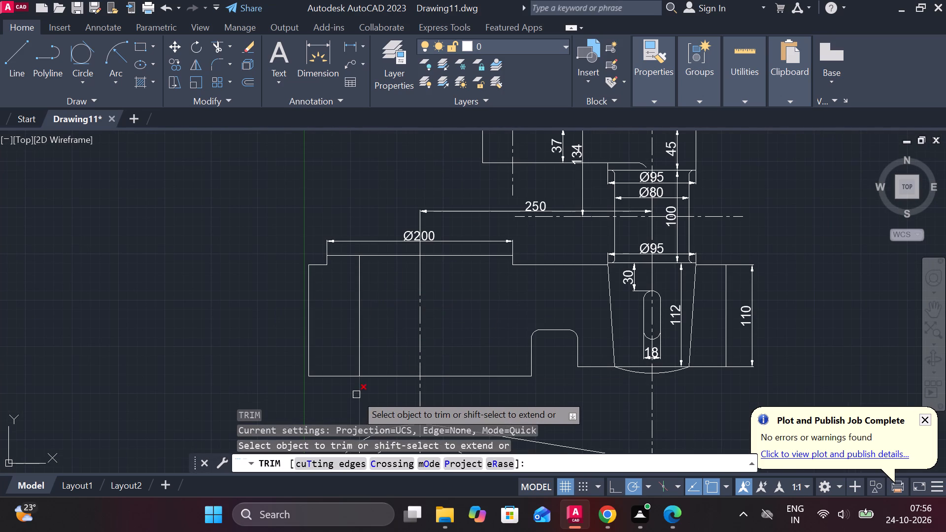
pyautogui.click(356, 395)
pyautogui.scroll(-1, 356, 394)
pyautogui.press('Escape')
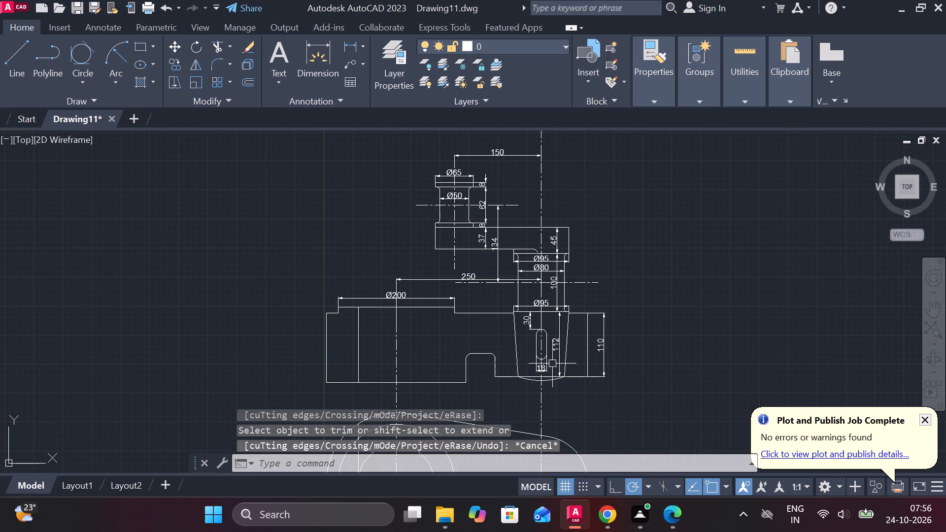
# Erase the leftover piece of the vertical projection line inside the plan view's circles.
pyautogui.scroll(-1, 558, 364)
pyautogui.moveTo(595, 381); pyautogui.dragTo(618, 293, button='middle')
pyautogui.scroll(2, 474, 332)
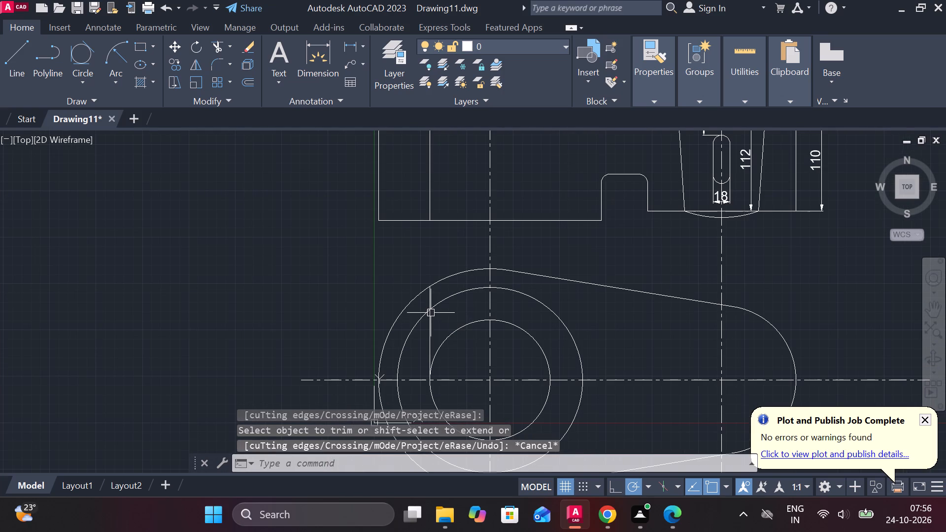
pyautogui.click(431, 312)
pyautogui.press('e')
pyautogui.press('space')
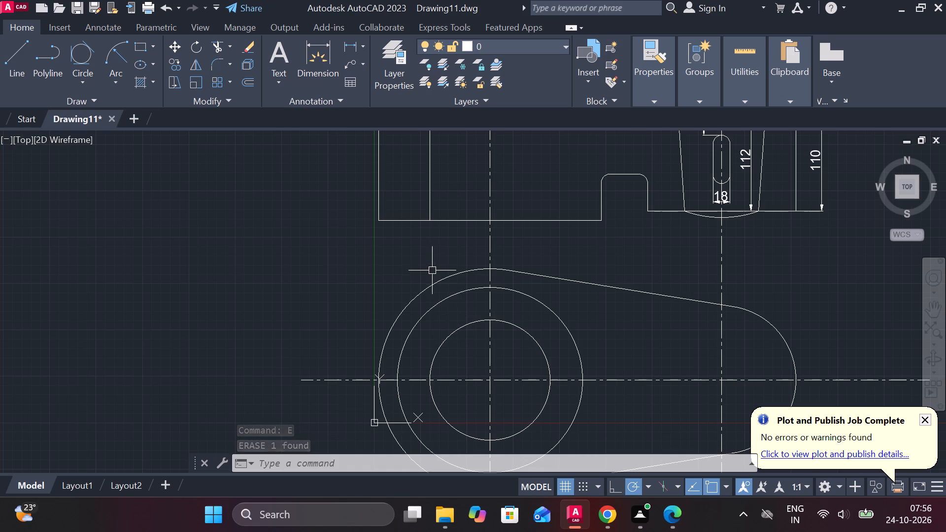
# Mirror the base's vertical bore line about the vertical centre line of the raised step, keeping the original line.
pyautogui.moveTo(430, 285); pyautogui.dragTo(401, 357, button='middle')
pyautogui.click(398, 220)
pyautogui.write('mi')
pyautogui.press('Return')
pyautogui.click(463, 289)
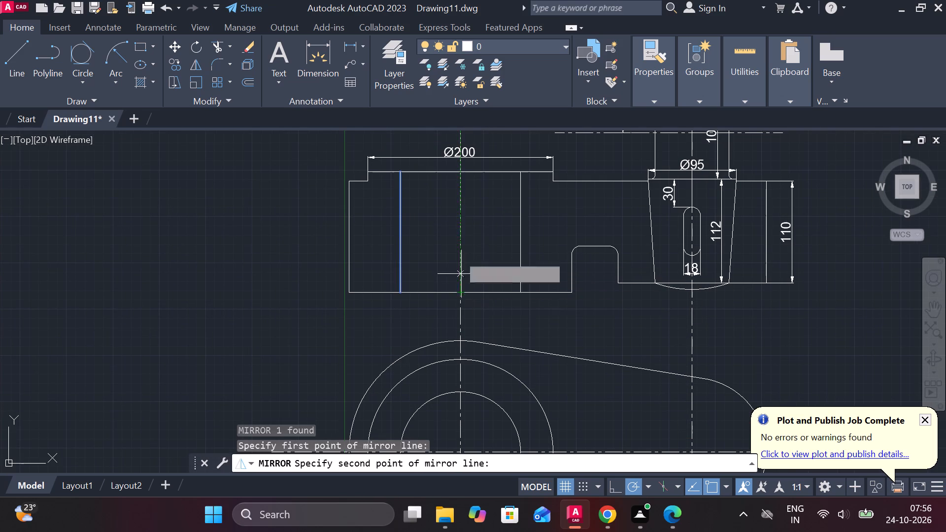
pyautogui.click(464, 171)
pyautogui.moveTo(498, 223); pyautogui.dragTo(464, 171)
# Dimension the bottom edge of the base below the bore with a linear dimension, adding a diameter symbol before the text.
pyautogui.scroll(-1, 489, 226)
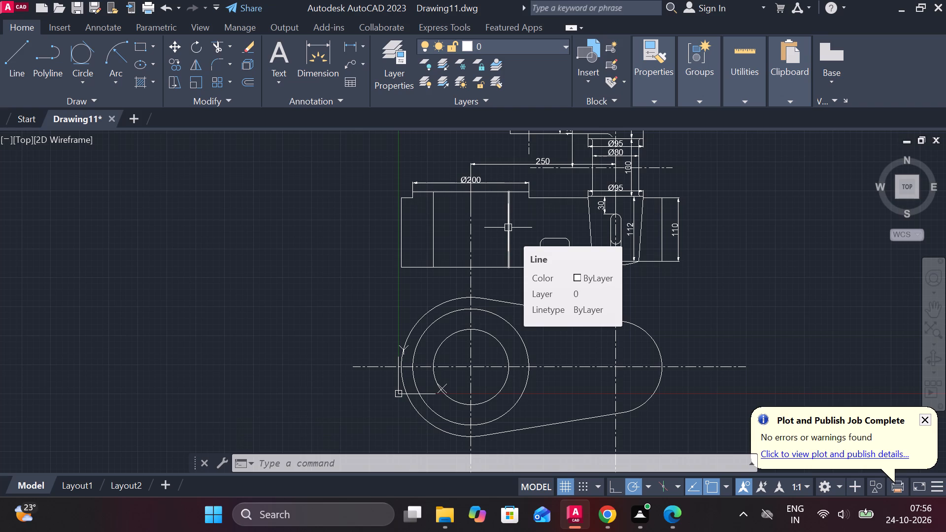
pyautogui.scroll(1, 396, 290)
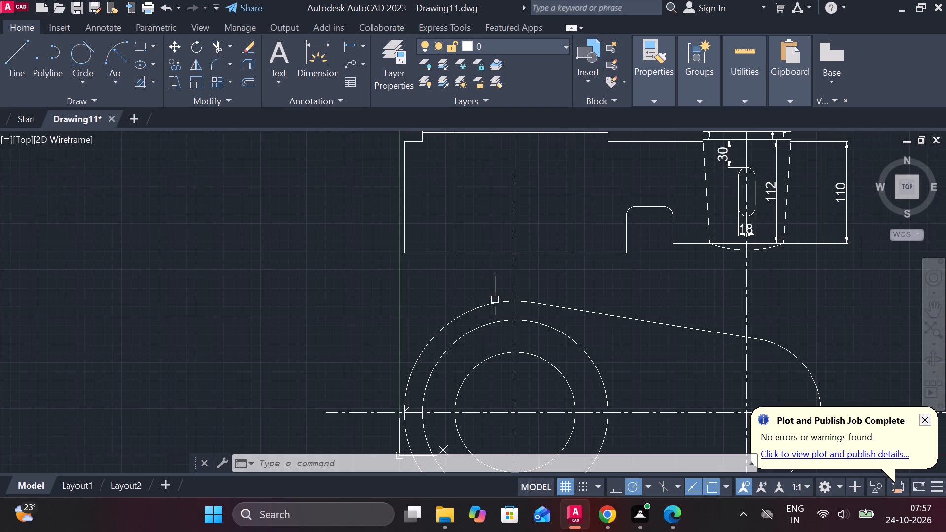
pyautogui.scroll(-2, 495, 298)
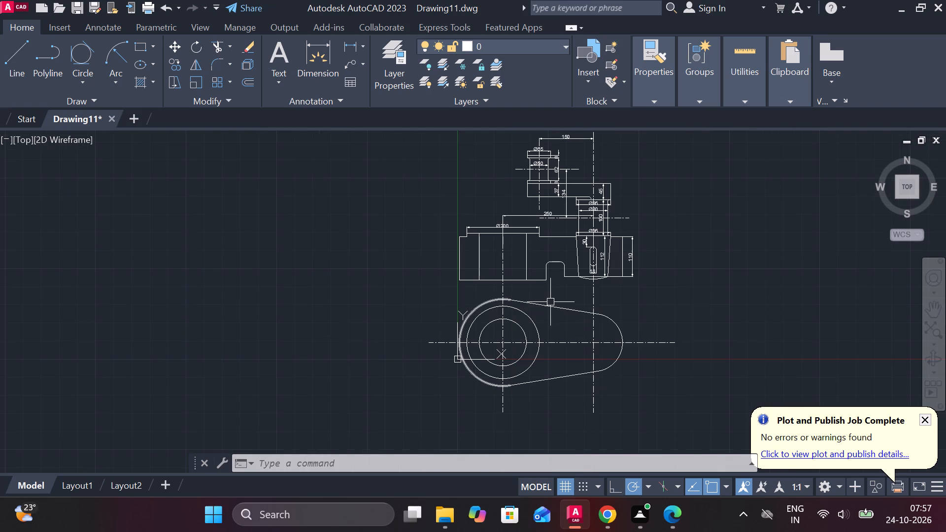
pyautogui.scroll(1, 551, 302)
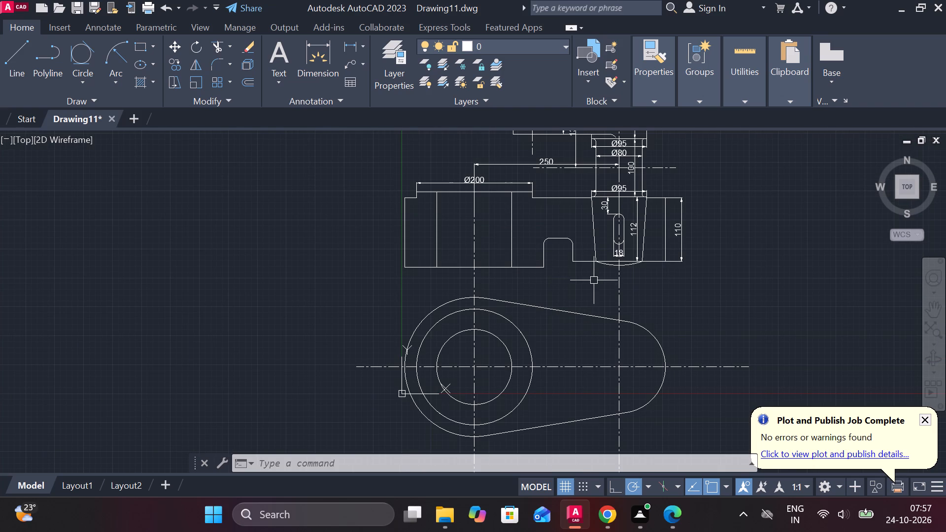
pyautogui.click(347, 41)
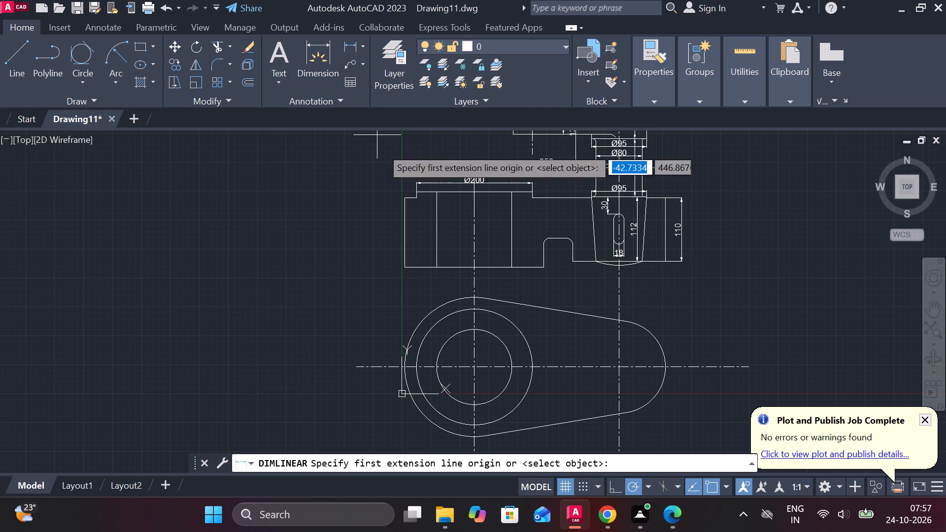
pyautogui.click(408, 273)
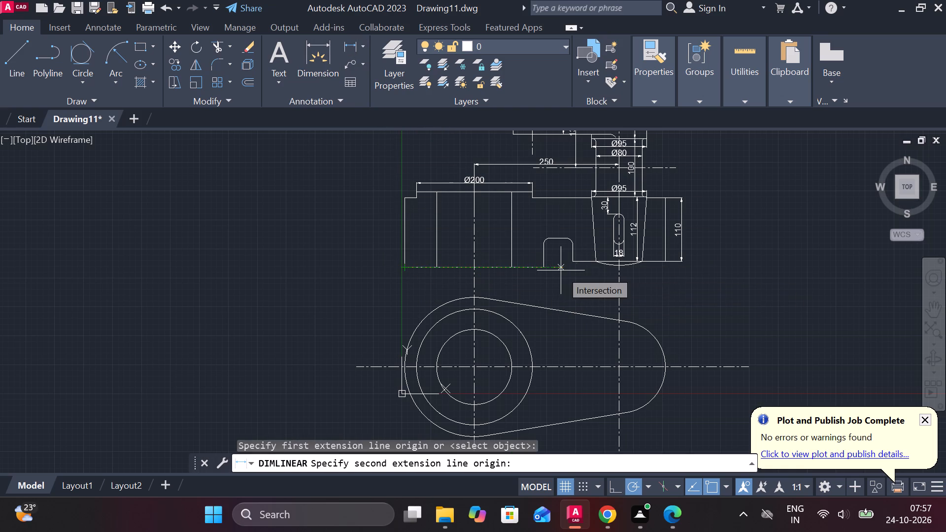
pyautogui.click(550, 270)
pyautogui.scroll(2, 505, 273)
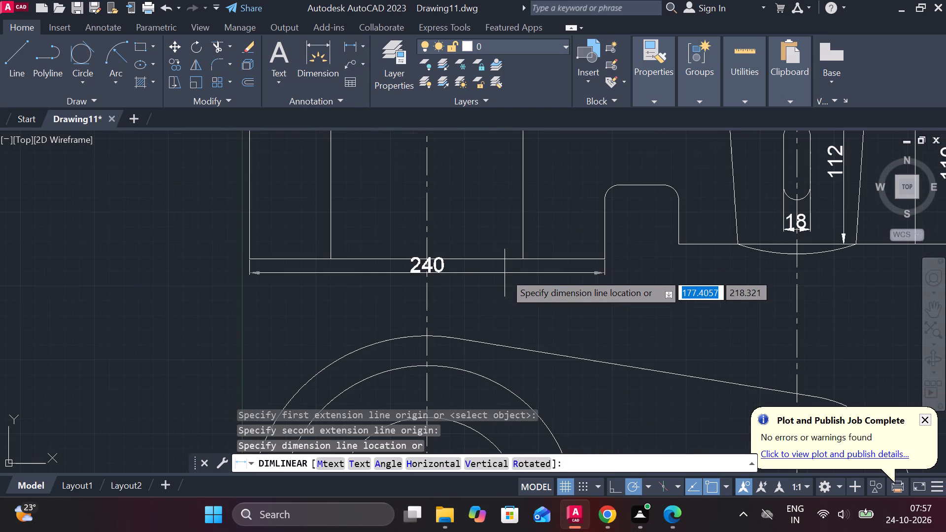
pyautogui.click(491, 302)
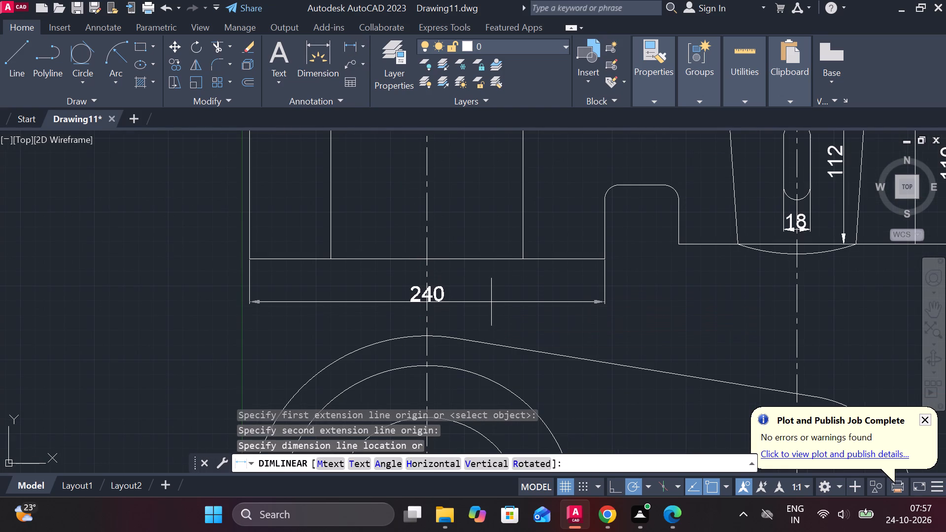
pyautogui.doubleClick(429, 294)
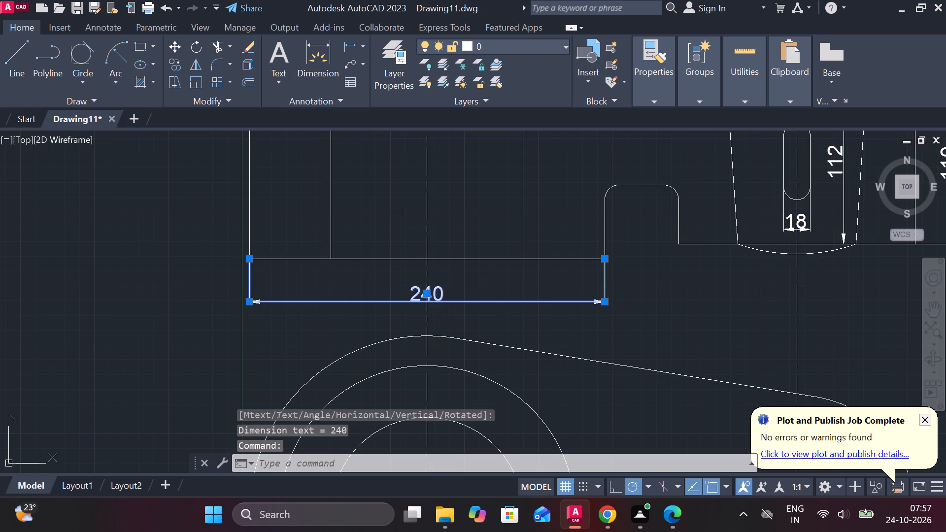
pyautogui.click(625, 86)
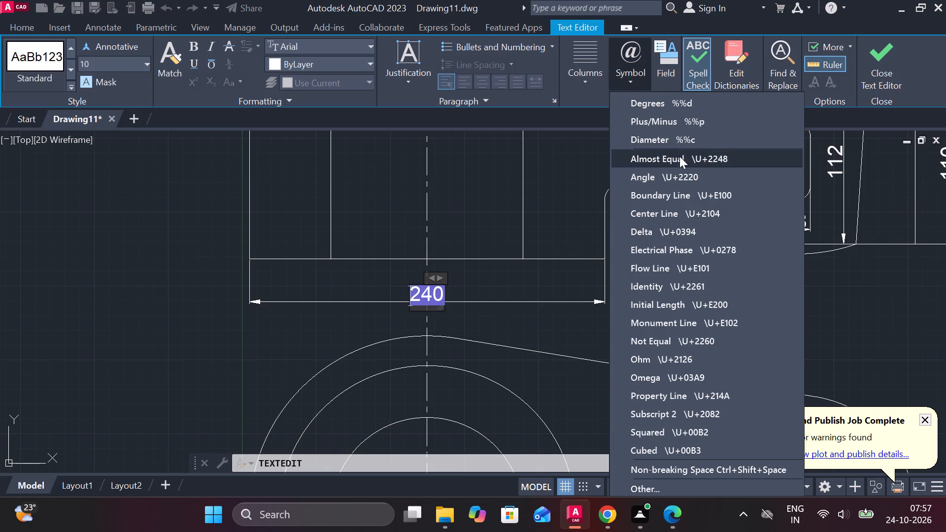
pyautogui.click(641, 140)
pyautogui.click(897, 59)
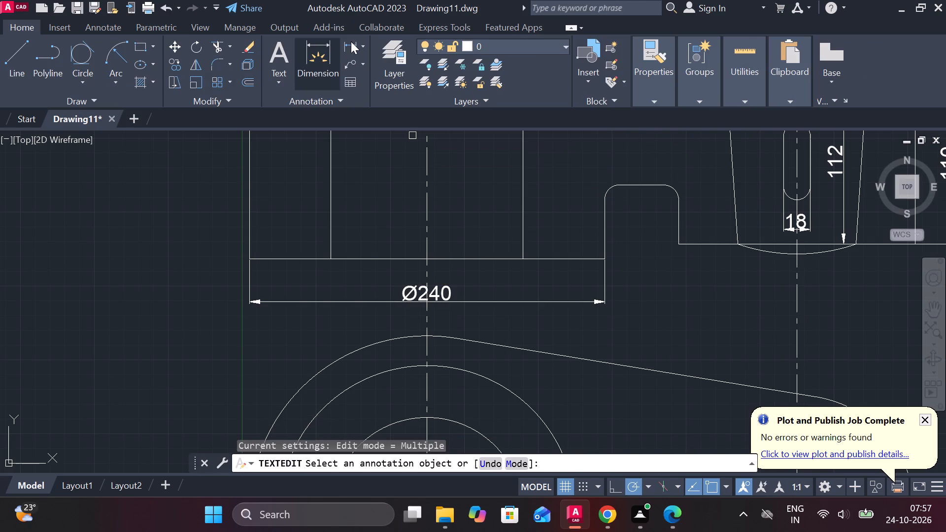
# Dimension the base's full height from the raised step's top edge to the bottom edge, placed between the bore line and centre line.
pyautogui.click(351, 41)
pyautogui.moveTo(355, 217); pyautogui.dragTo(361, 294, button='middle')
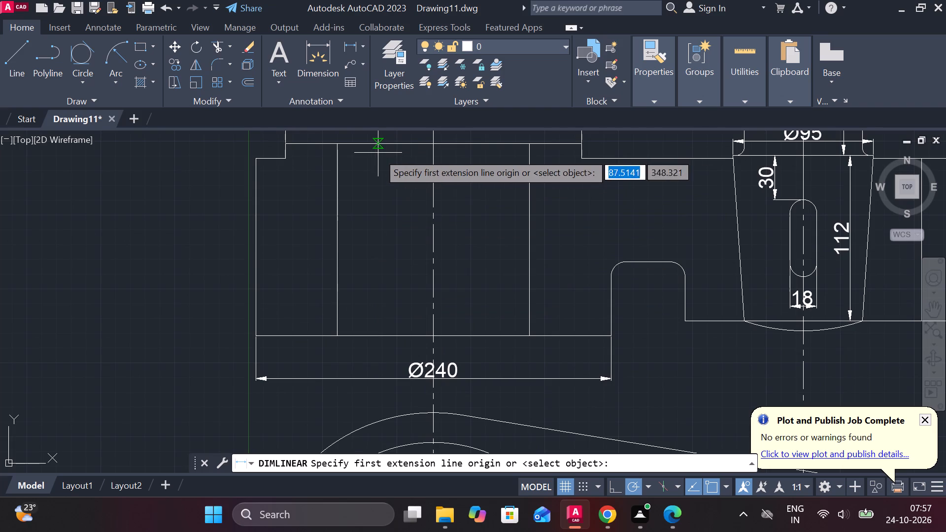
pyautogui.click(378, 153)
pyautogui.click(372, 334)
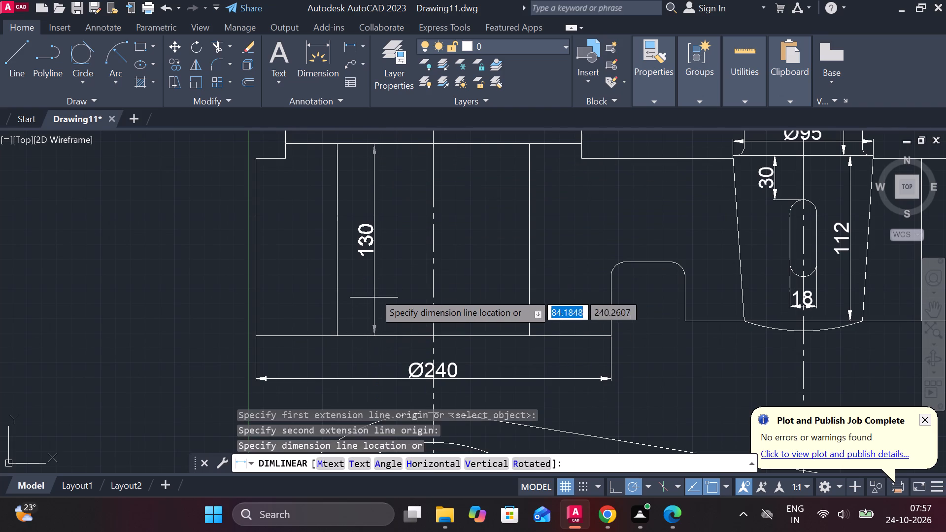
pyautogui.click(377, 280)
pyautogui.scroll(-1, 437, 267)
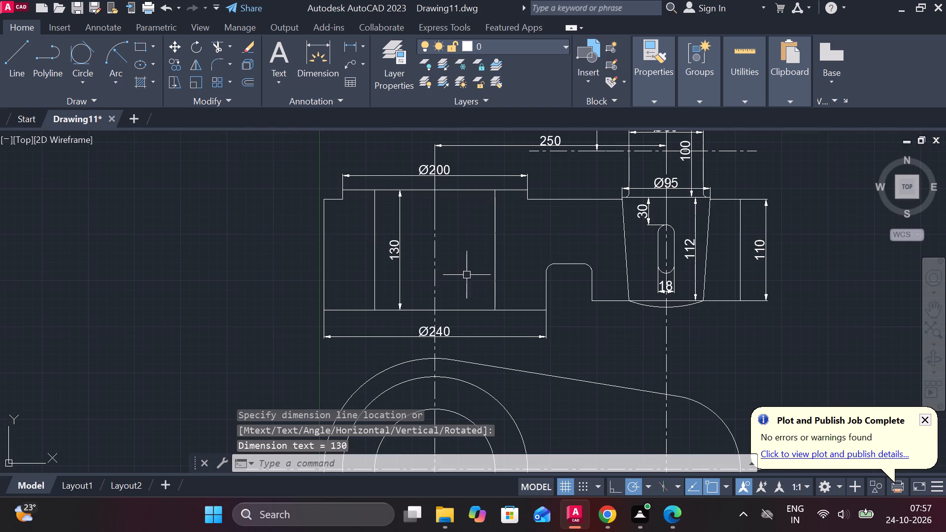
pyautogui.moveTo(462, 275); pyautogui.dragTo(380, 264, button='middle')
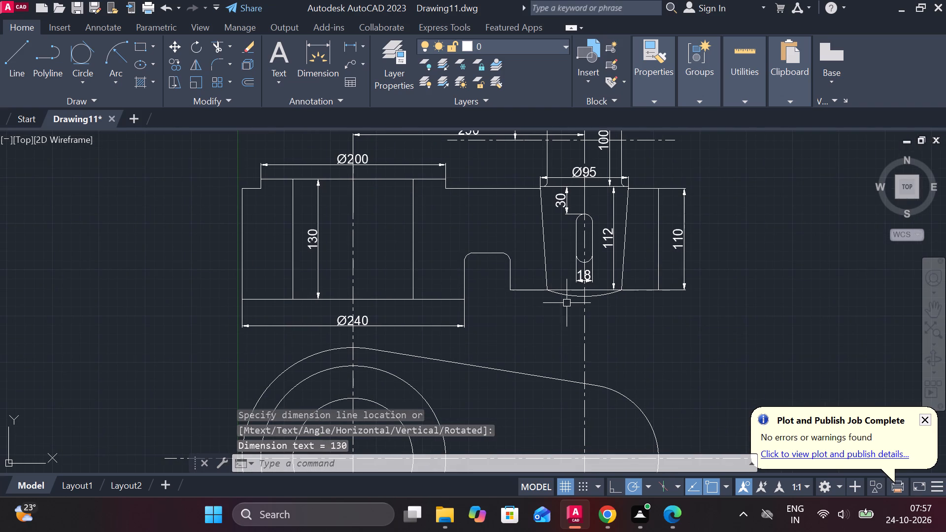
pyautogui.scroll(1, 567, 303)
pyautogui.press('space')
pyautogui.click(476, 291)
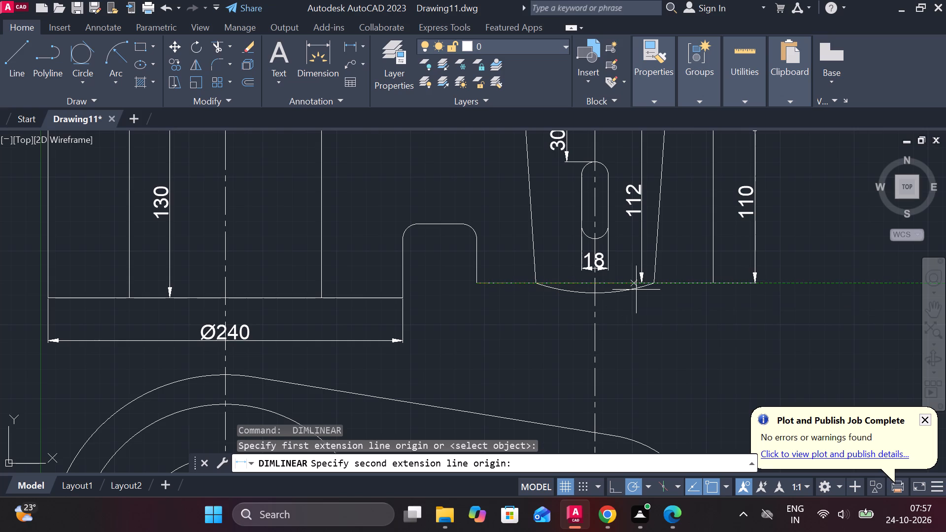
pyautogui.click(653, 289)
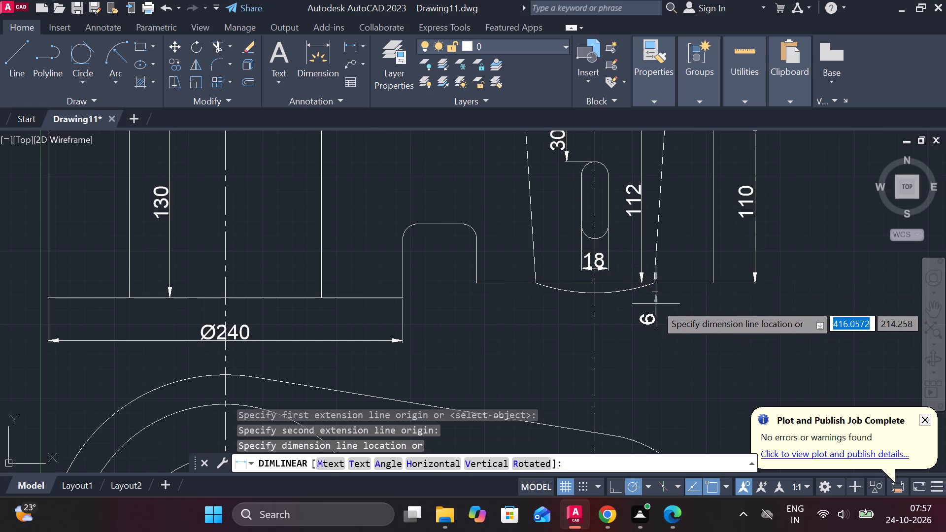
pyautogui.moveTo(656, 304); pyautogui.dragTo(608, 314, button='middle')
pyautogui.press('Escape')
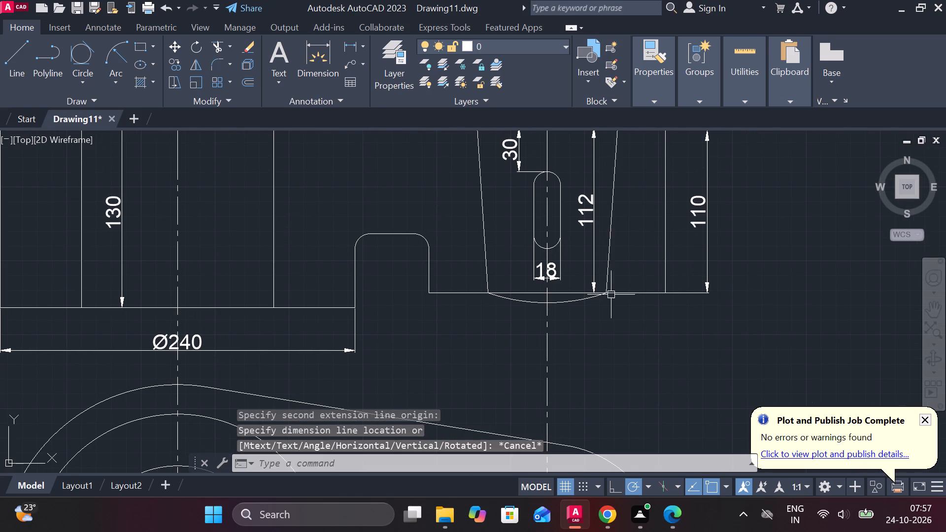
# Dimension the base's bottom edge from the notch to the far end beyond the tapered section, aligned with the Ø240 dimension.
pyautogui.click(344, 45)
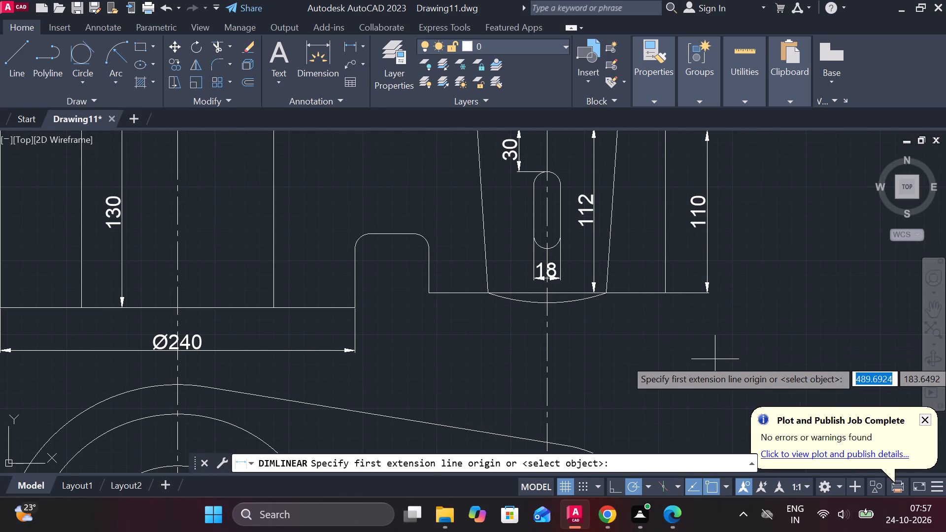
pyautogui.click(665, 292)
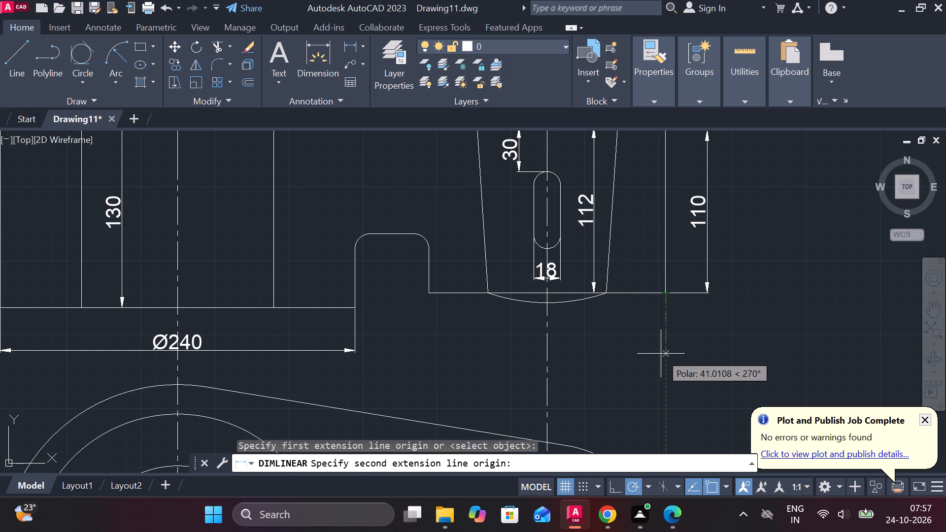
pyautogui.click(437, 289)
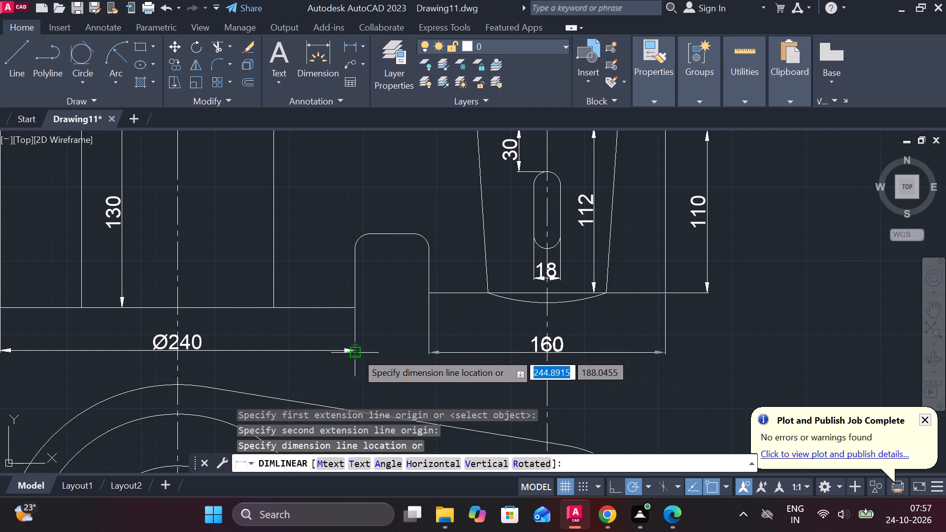
pyautogui.click(357, 349)
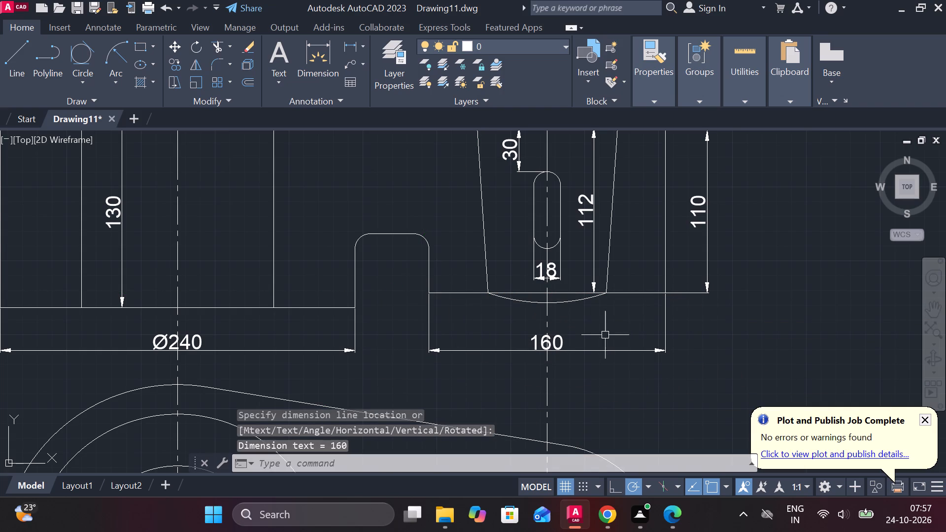
# Dimension the width of the tapered section's bottom end above the 160 dimension, adding a diameter symbol before the text.
pyautogui.click(343, 49)
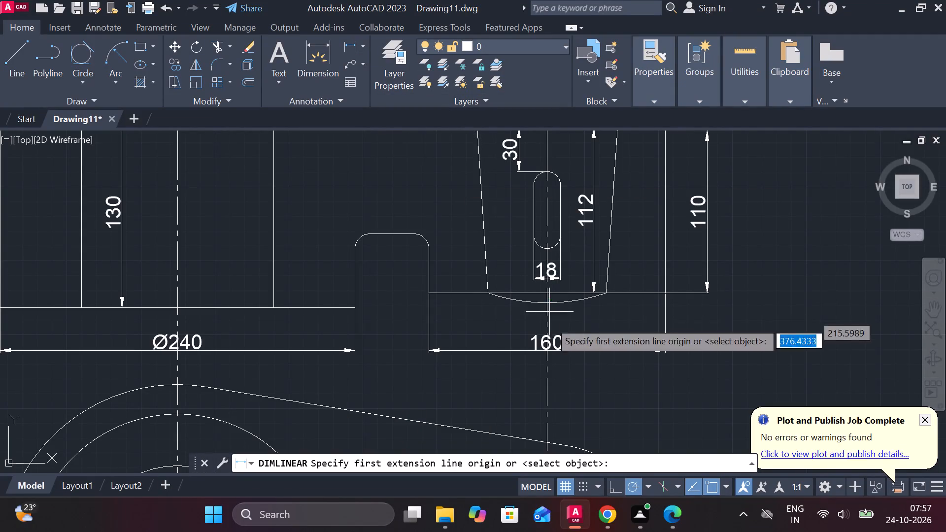
pyautogui.scroll(2, 551, 344)
pyautogui.click(388, 216)
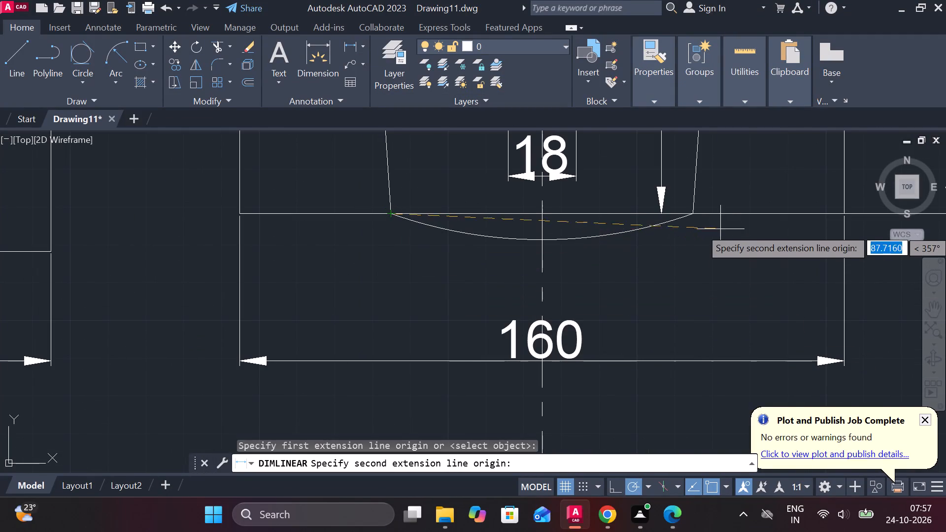
pyautogui.click(702, 216)
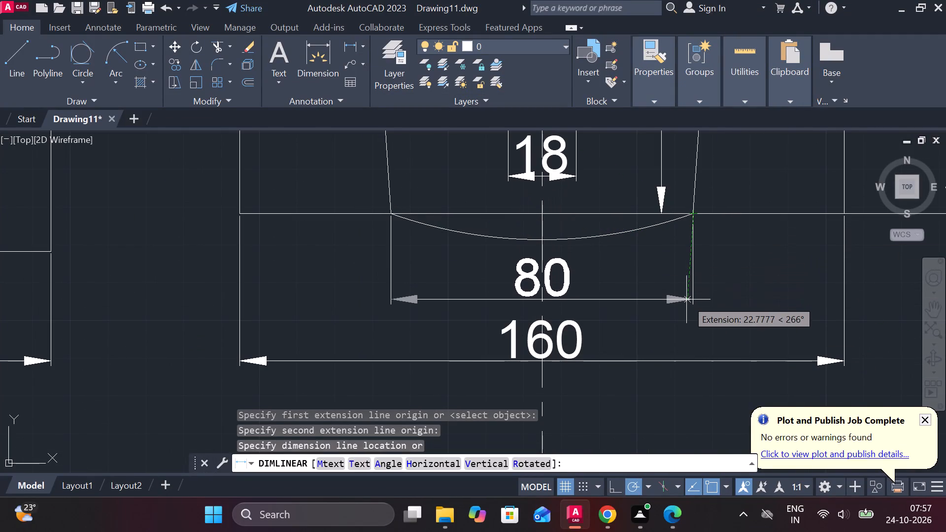
pyautogui.click(686, 299)
pyautogui.doubleClick(532, 285)
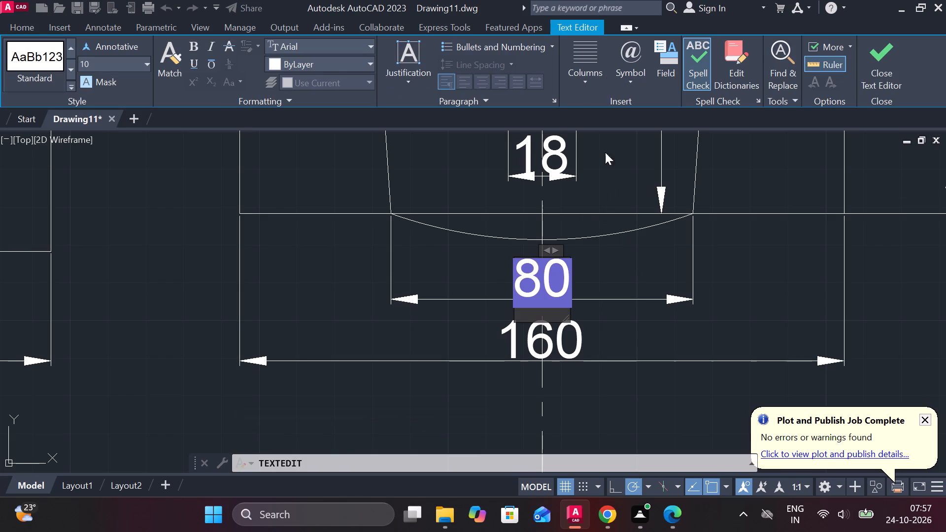
pyautogui.click(626, 82)
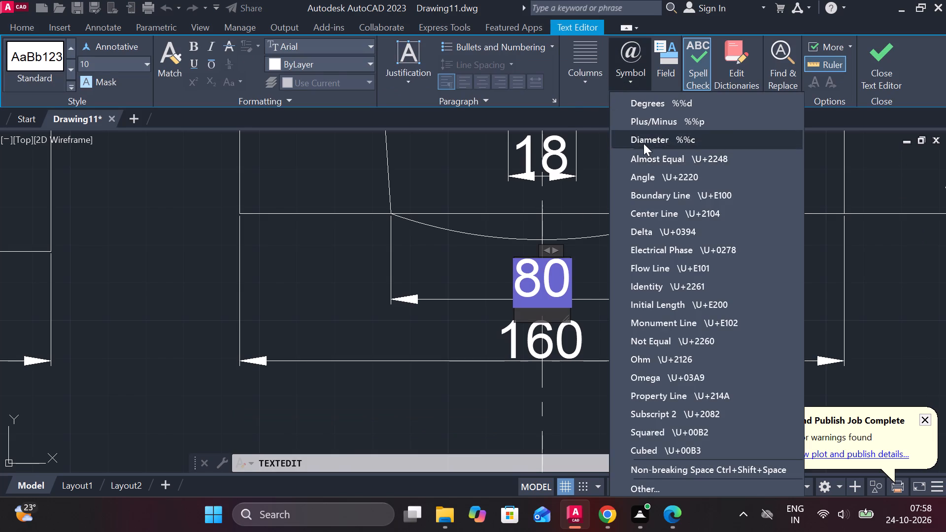
pyautogui.click(643, 143)
pyautogui.click(870, 64)
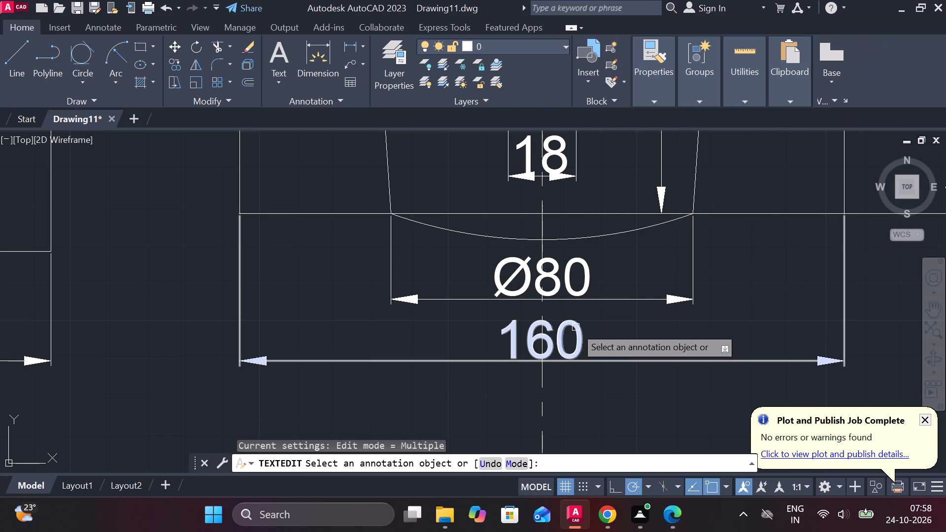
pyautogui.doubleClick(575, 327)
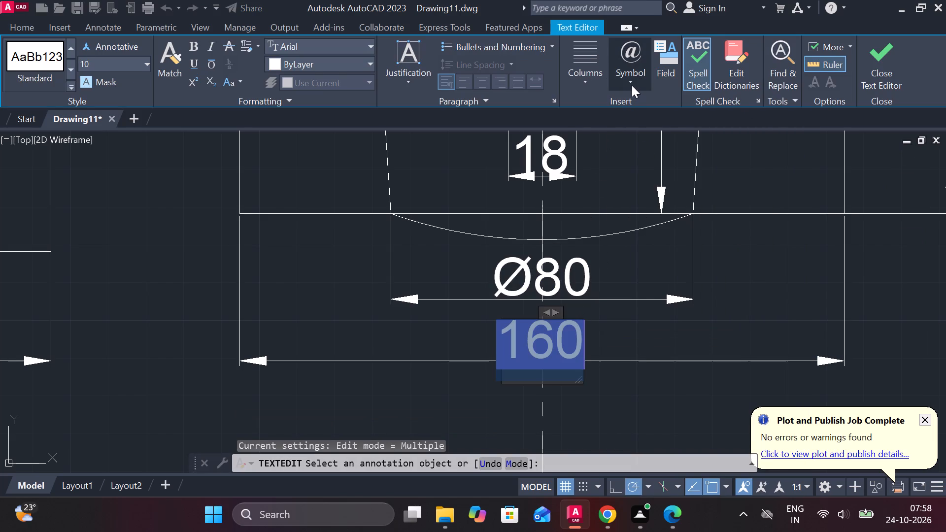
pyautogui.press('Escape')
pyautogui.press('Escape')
# Add a diameter symbol before the text of the 160 dimension.
pyautogui.doubleClick(558, 329)
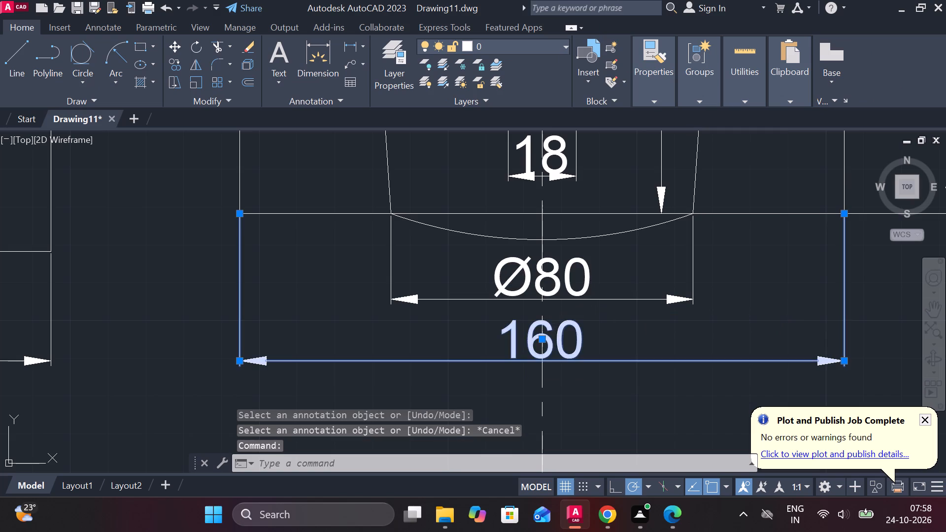
pyautogui.click(631, 88)
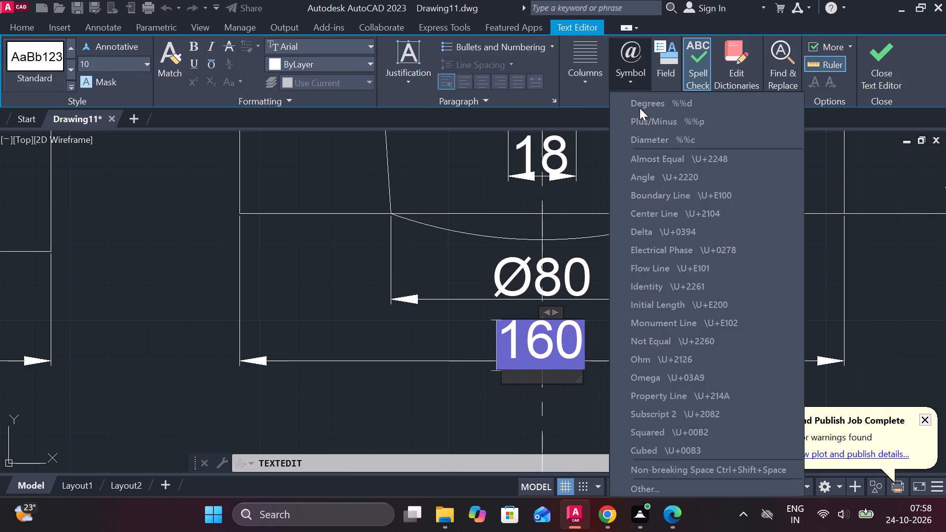
pyautogui.click(667, 139)
pyautogui.click(883, 65)
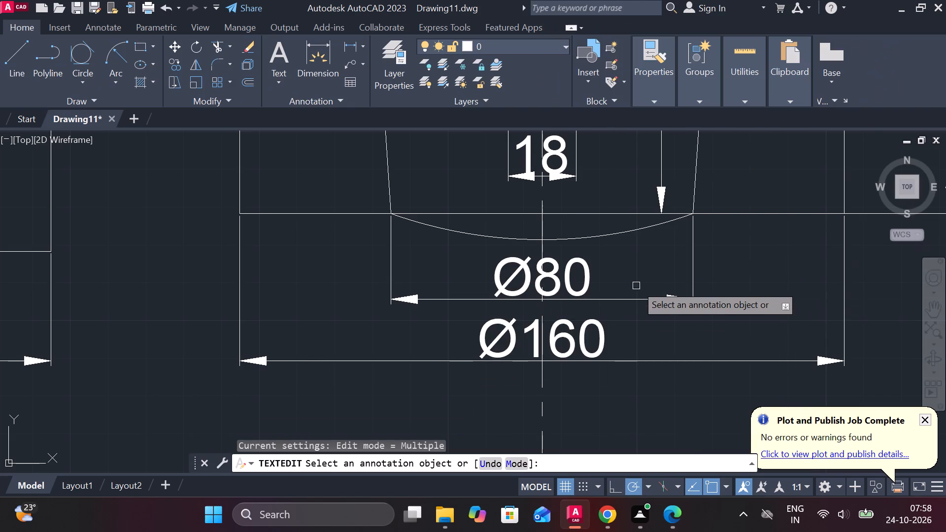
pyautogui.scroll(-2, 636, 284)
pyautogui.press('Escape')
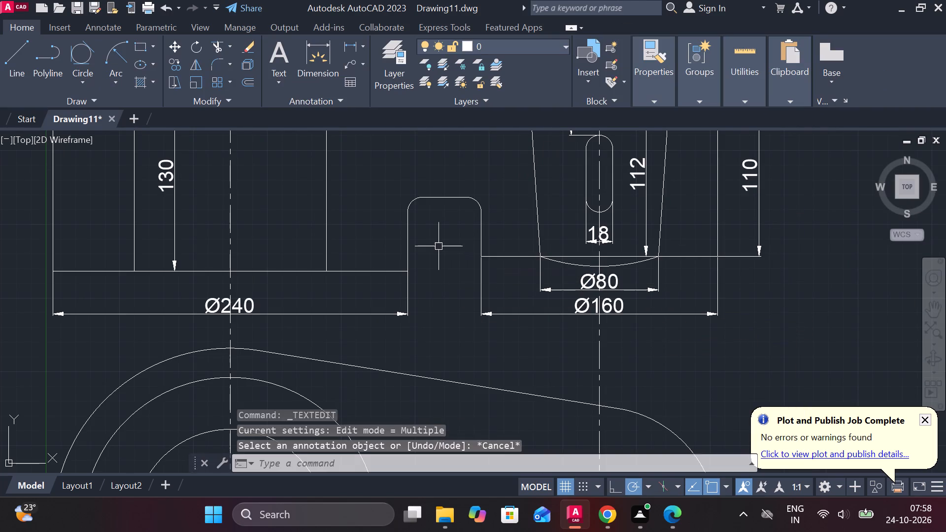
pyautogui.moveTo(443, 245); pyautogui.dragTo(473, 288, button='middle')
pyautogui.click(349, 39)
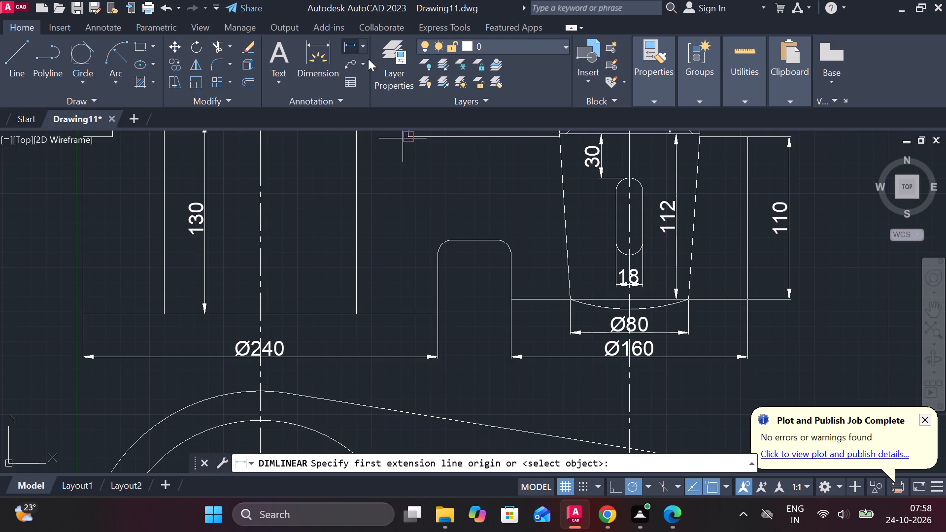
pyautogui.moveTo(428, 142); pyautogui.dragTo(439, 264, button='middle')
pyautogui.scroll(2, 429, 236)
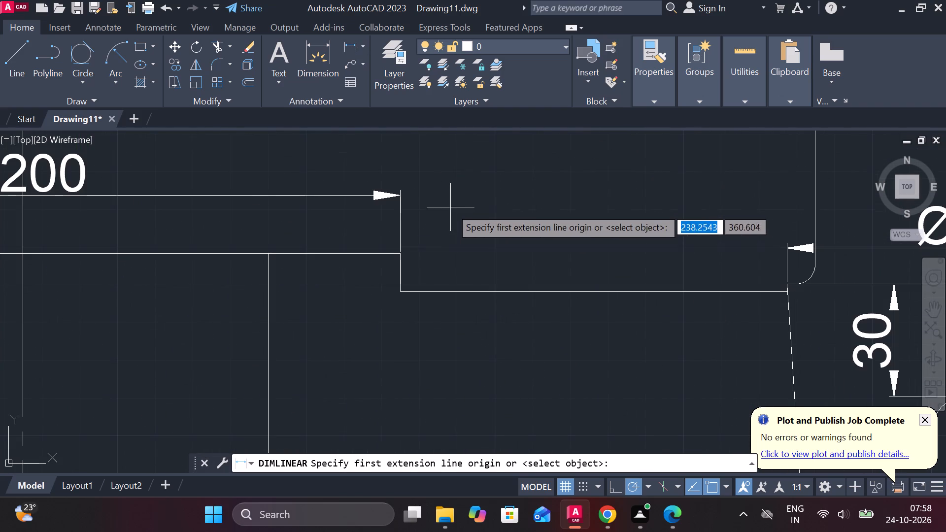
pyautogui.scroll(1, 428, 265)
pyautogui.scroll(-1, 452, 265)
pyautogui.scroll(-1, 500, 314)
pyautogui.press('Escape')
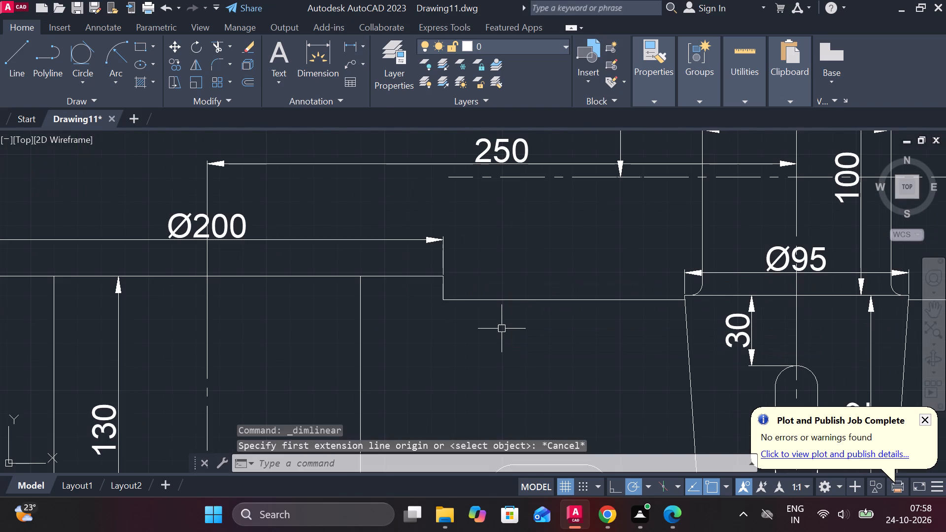
# Fillet the inner corner where the raised step's vertical side meets the base's upper edge, using a radius of 5.
pyautogui.write('f r')
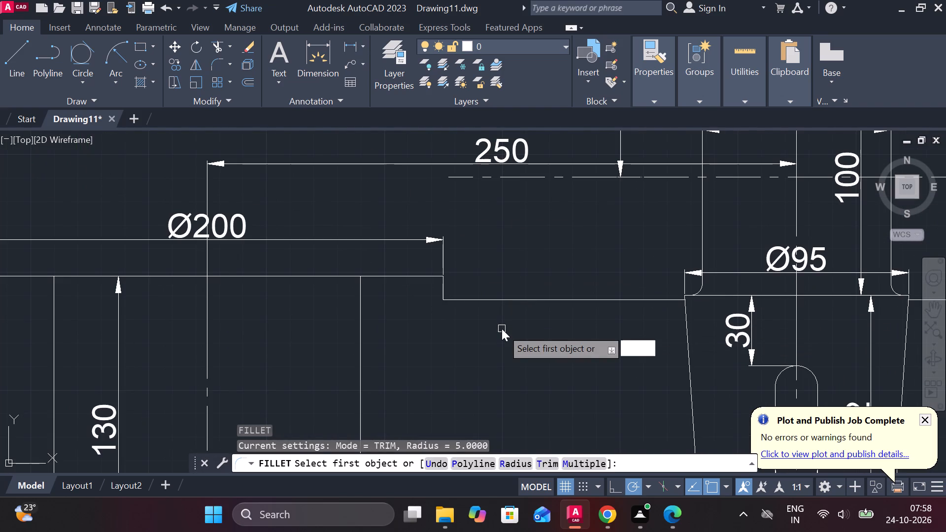
pyautogui.press('space')
pyautogui.press('space')
pyautogui.click(446, 290)
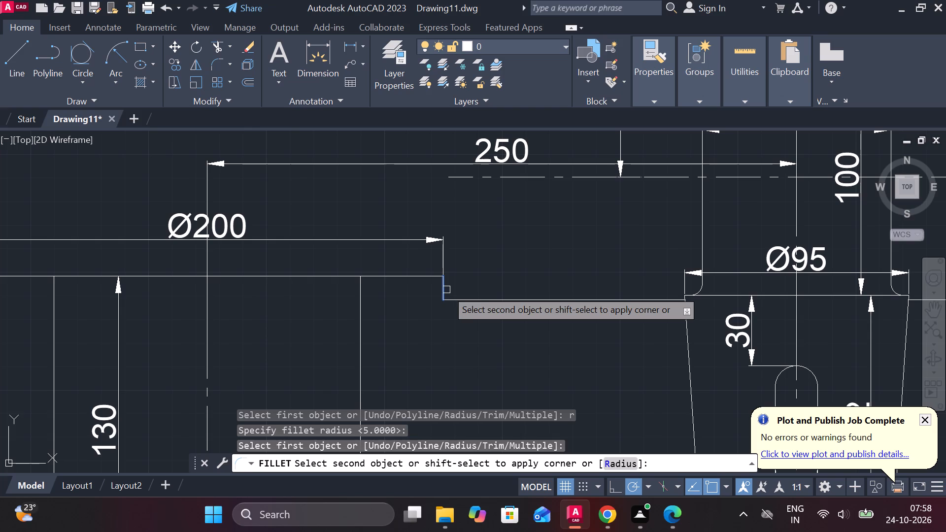
pyautogui.click(452, 299)
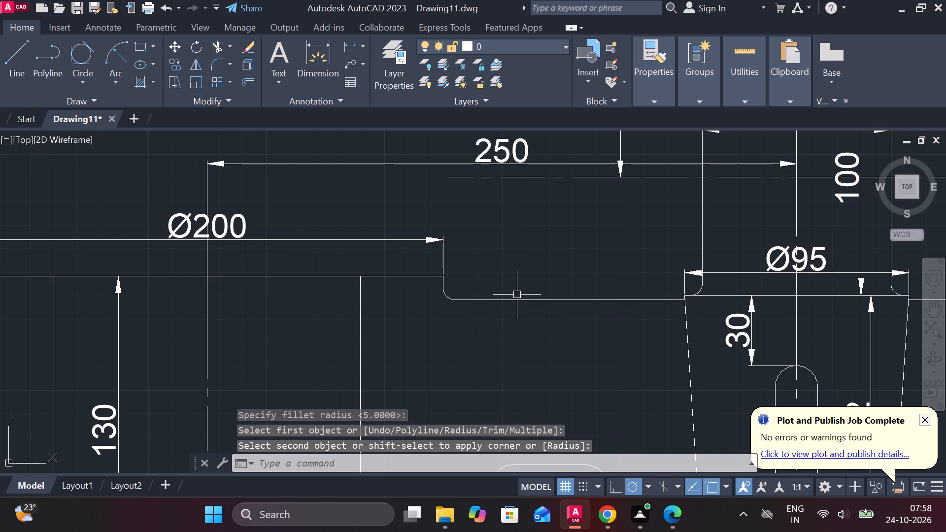
pyautogui.scroll(-2, 517, 294)
pyautogui.scroll(1, 526, 312)
pyautogui.press('Escape')
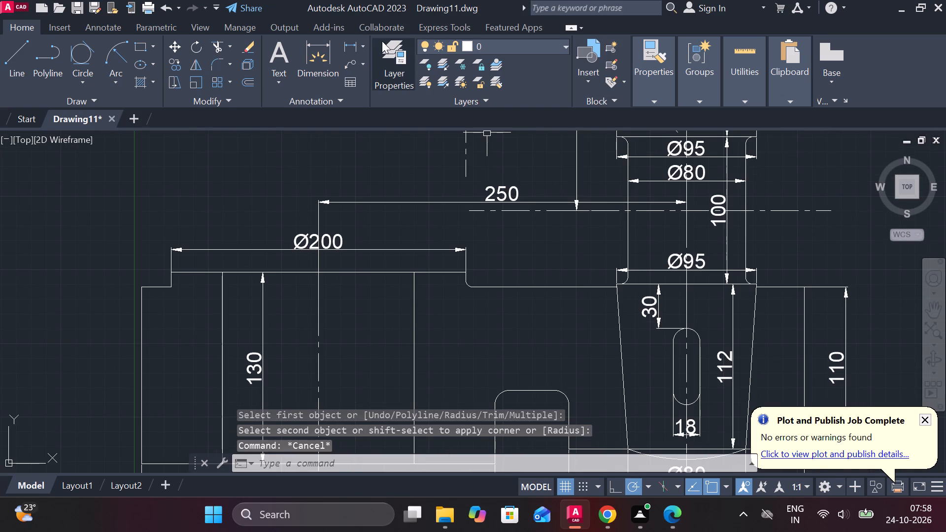
# Dimension the raised step's height from its top edge to the base's upper edge, placed just beside the filleted corner.
pyautogui.click(345, 46)
pyautogui.scroll(2, 483, 268)
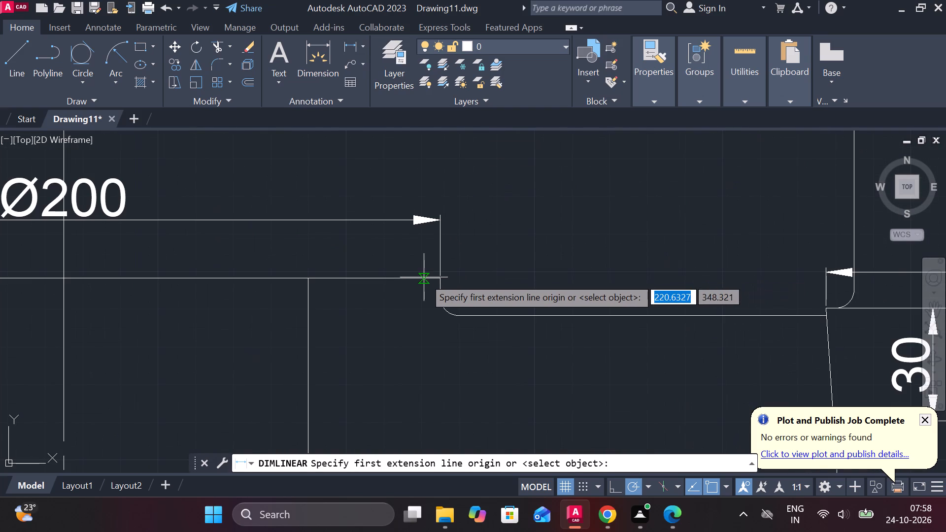
pyautogui.click(434, 277)
pyautogui.click(511, 310)
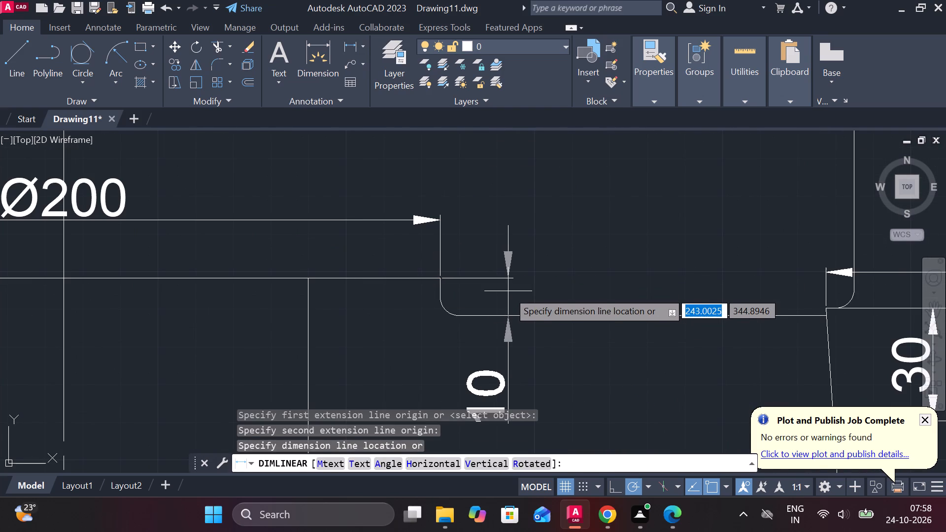
pyautogui.click(486, 293)
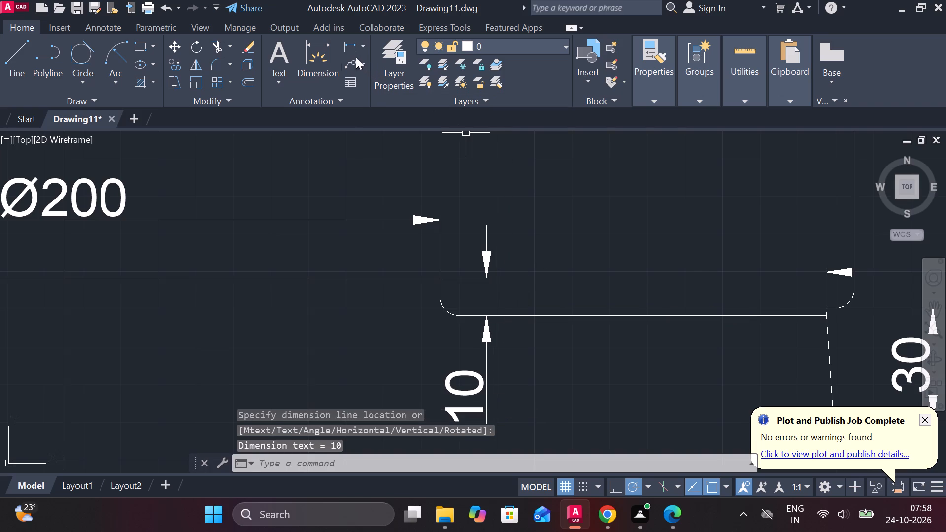
# Dimension the vertical distance from the base's upper edge down to the top edge of the notch.
pyautogui.click(351, 52)
pyautogui.scroll(-1, 536, 238)
pyautogui.moveTo(577, 343); pyautogui.dragTo(502, 273, button='middle')
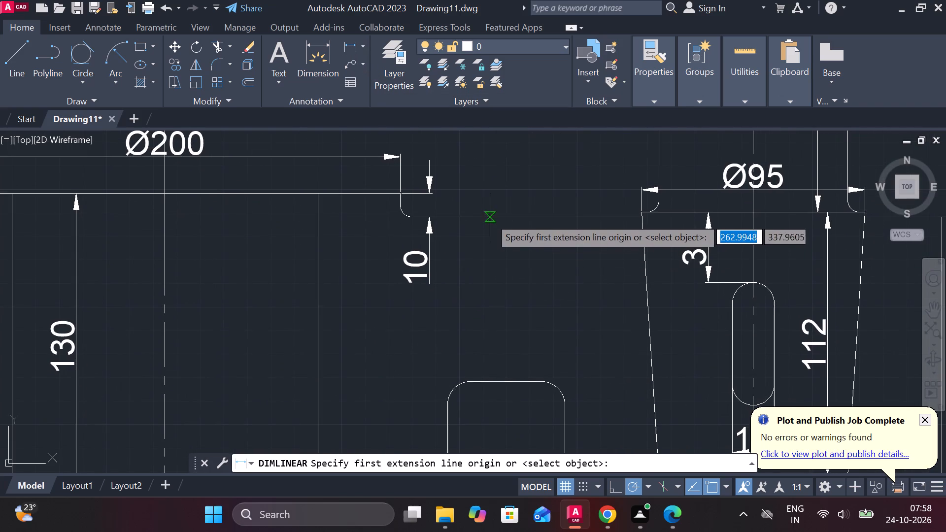
pyautogui.click(508, 219)
pyautogui.click(512, 382)
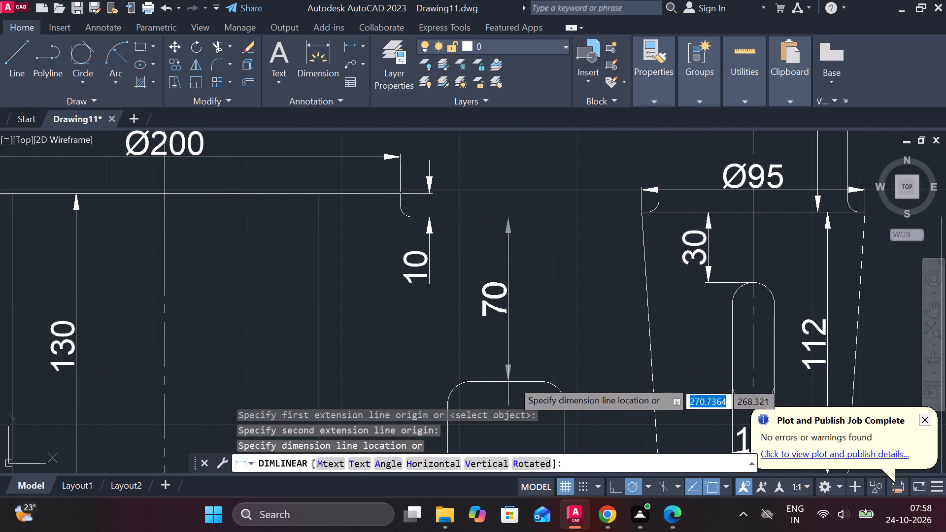
pyautogui.click(508, 318)
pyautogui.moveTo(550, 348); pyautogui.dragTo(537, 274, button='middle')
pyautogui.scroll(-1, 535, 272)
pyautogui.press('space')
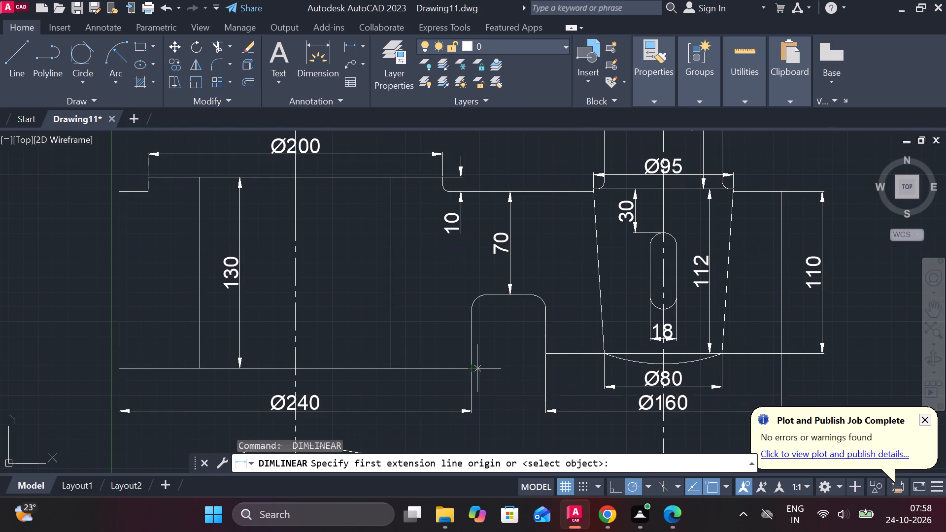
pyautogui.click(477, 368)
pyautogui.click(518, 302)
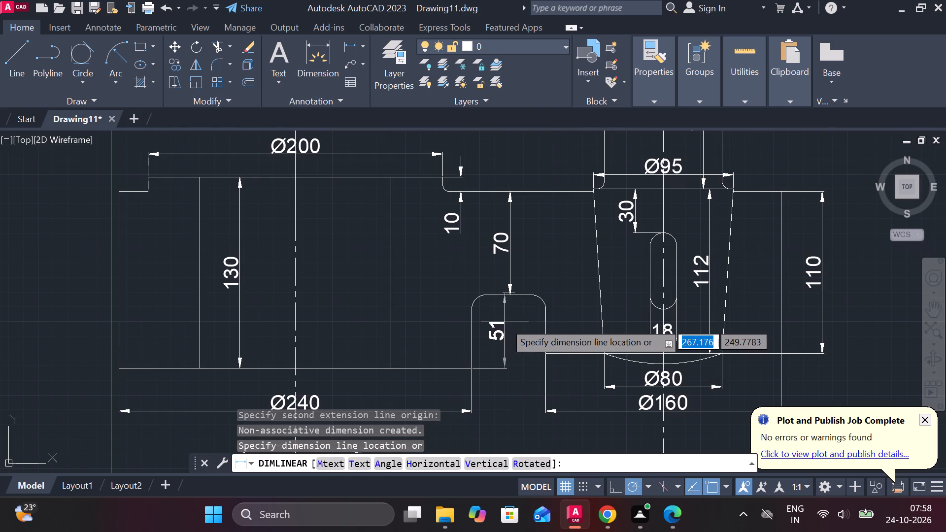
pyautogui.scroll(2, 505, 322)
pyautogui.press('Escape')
# Dimension the notch's depth from its top edge to the base's bottom edge, aligned with the 70 dimension.
pyautogui.press('space')
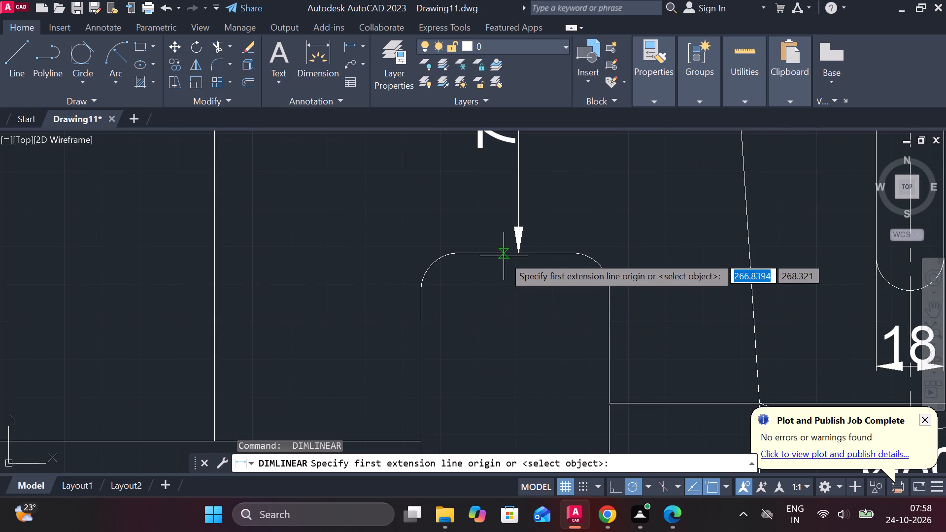
pyautogui.click(504, 256)
pyautogui.moveTo(454, 432); pyautogui.dragTo(454, 371, button='middle')
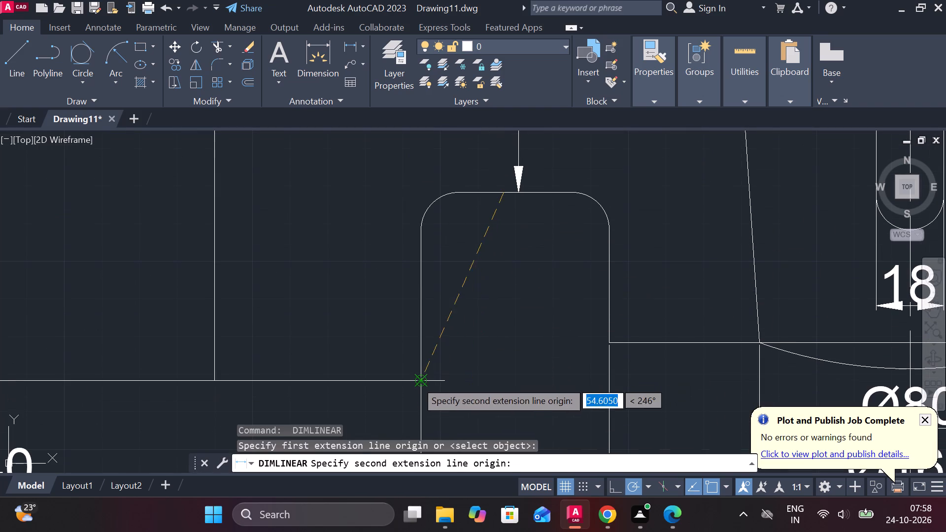
pyautogui.click(416, 381)
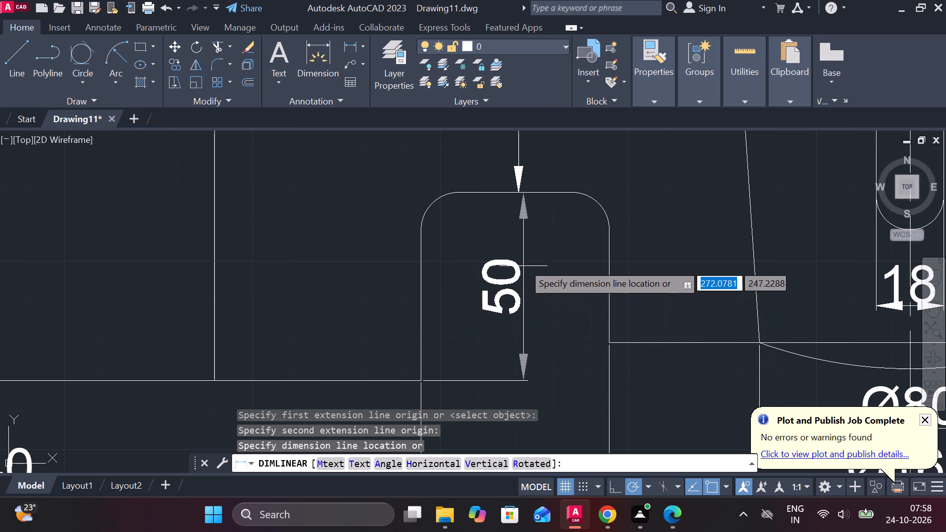
pyautogui.click(519, 199)
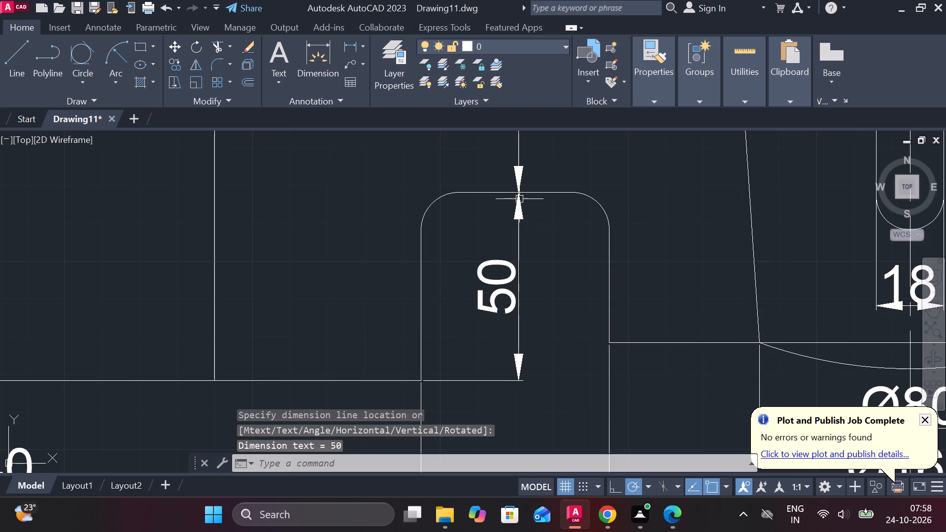
# Add a radius dimension to the notch's rounded corner nearest the bore, placed outside the notch.
pyautogui.scroll(-2, 582, 289)
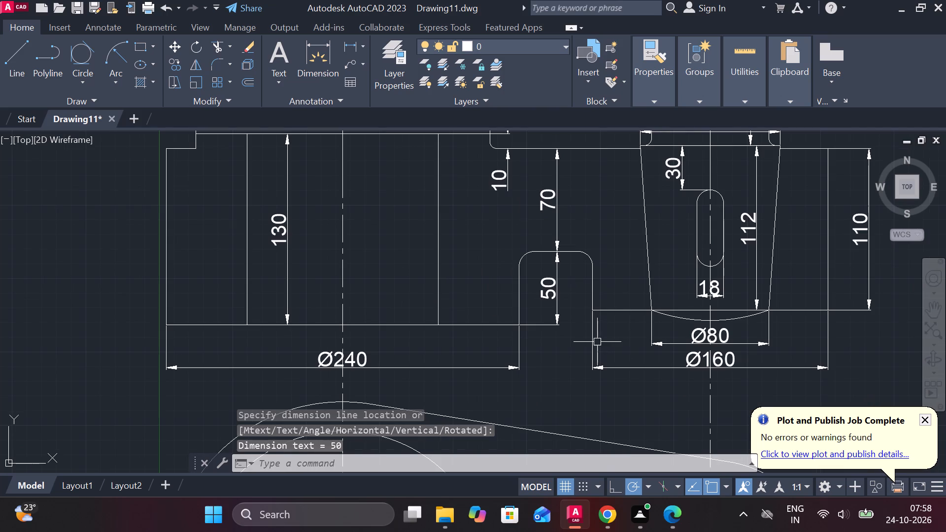
pyautogui.click(361, 46)
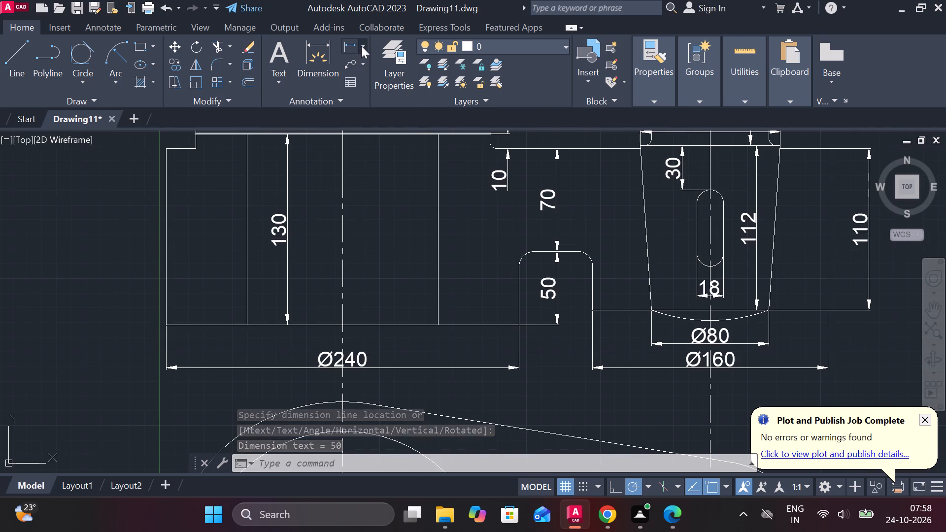
pyautogui.click(370, 201)
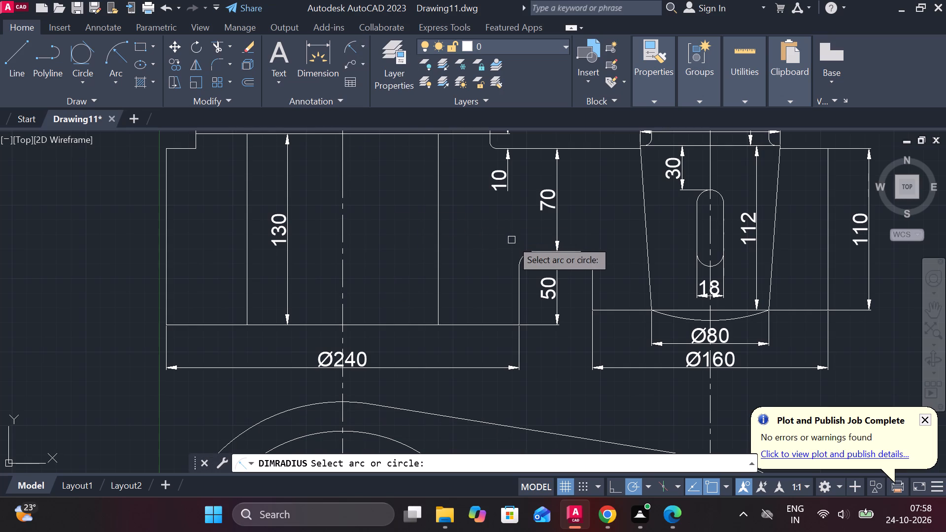
pyautogui.click(519, 256)
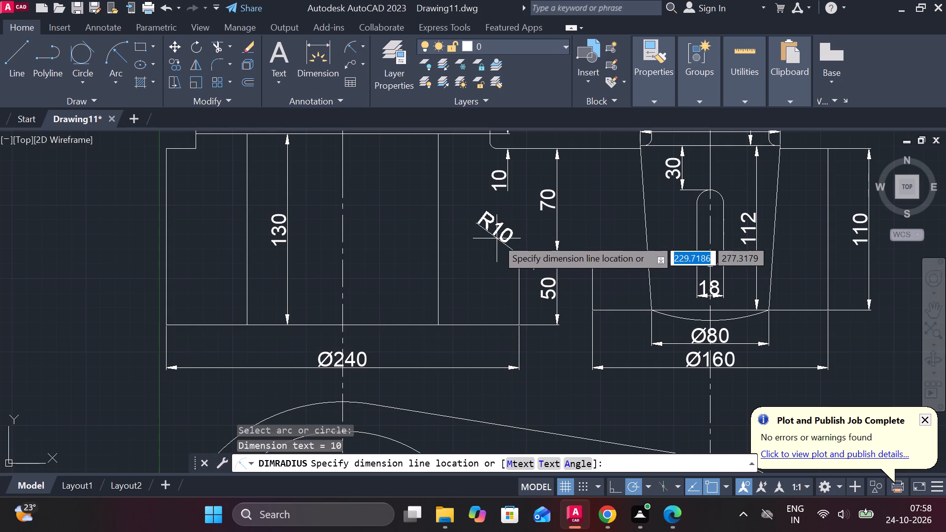
pyautogui.click(497, 238)
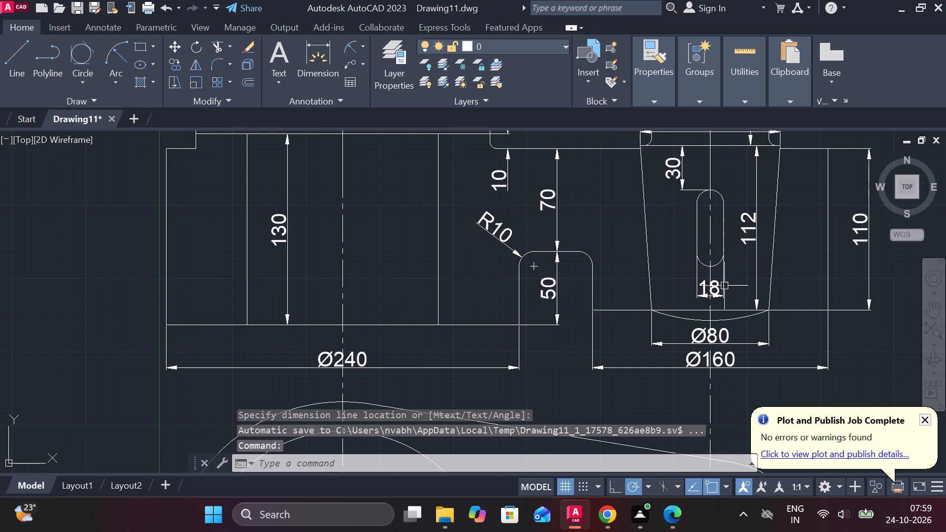
# Draw a closed upright rectangle 18 wide and 180 high with lines, in the empty space beyond the crank's small end.
pyautogui.scroll(-2, 725, 286)
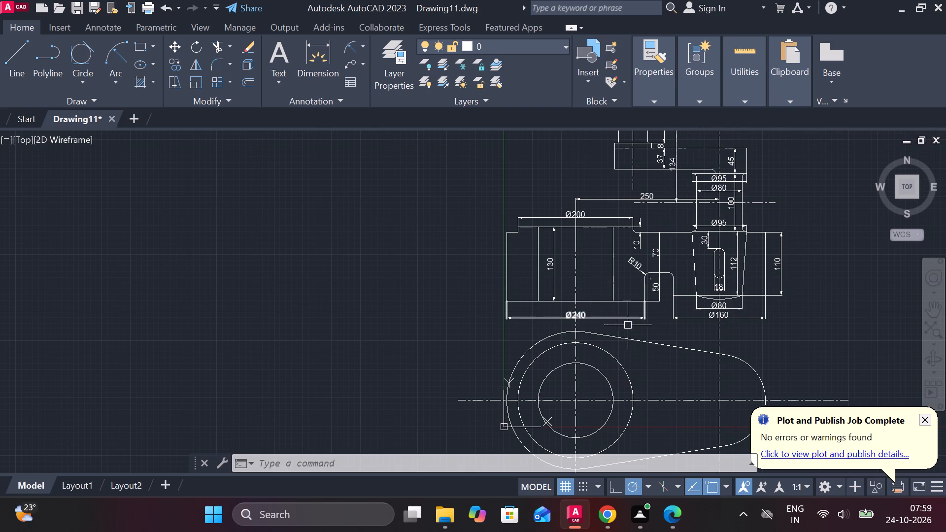
pyautogui.moveTo(627, 327); pyautogui.dragTo(590, 292, button='middle')
pyautogui.scroll(2, 624, 265)
pyautogui.moveTo(646, 331); pyautogui.dragTo(579, 224, button='middle')
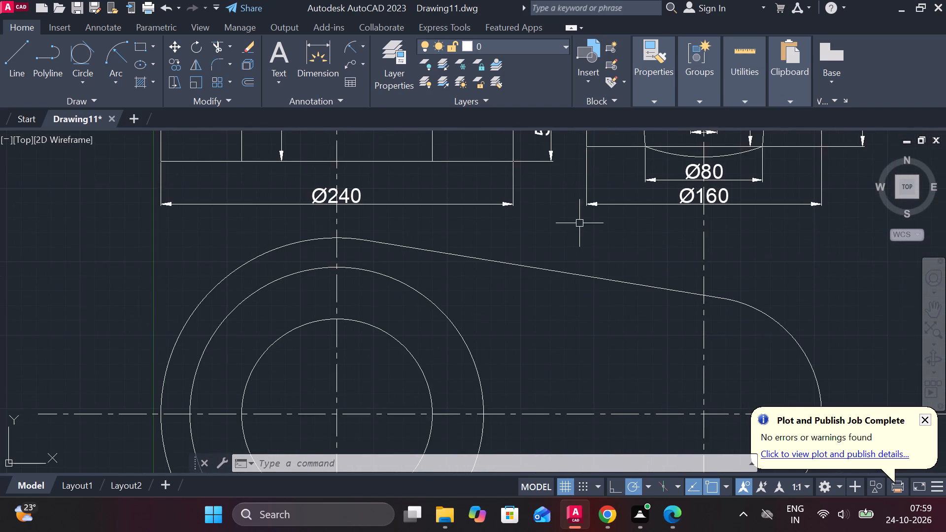
pyautogui.scroll(-2, 579, 274)
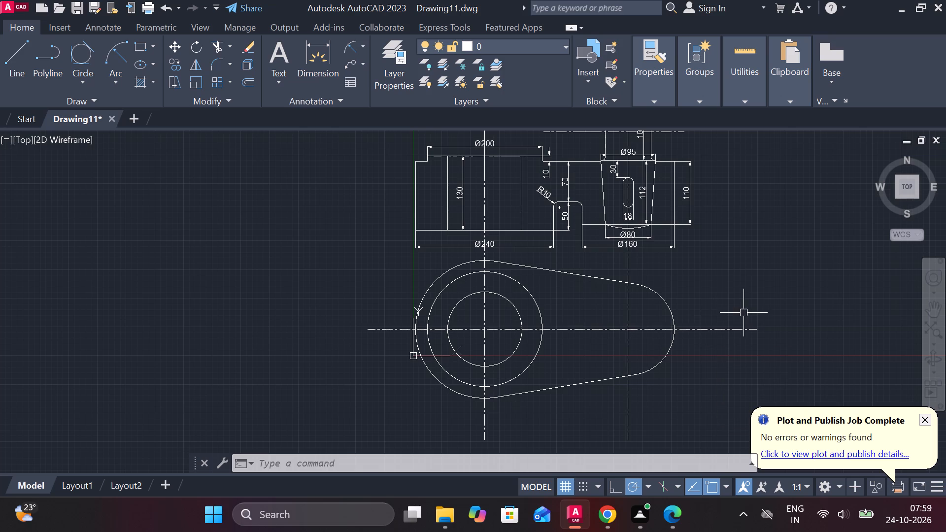
pyautogui.press('l')
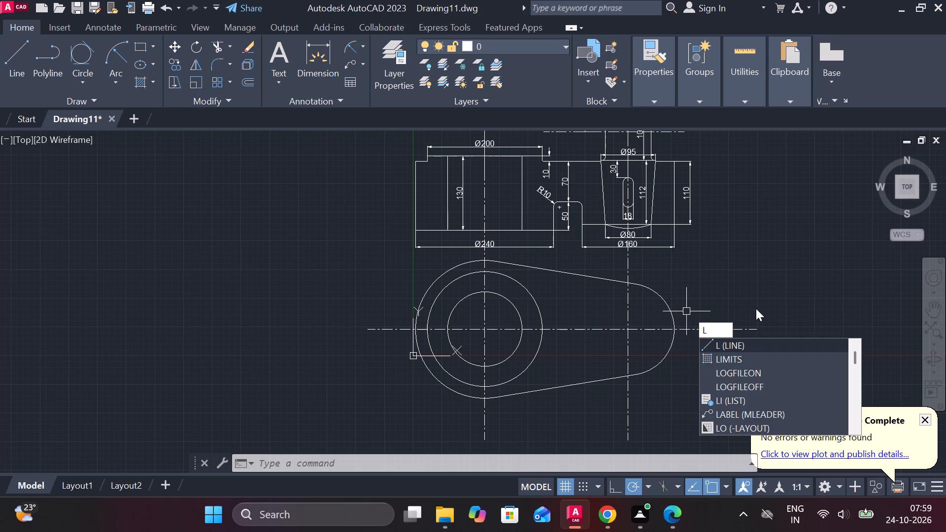
pyautogui.press('Return')
pyautogui.moveTo(736, 297); pyautogui.dragTo(584, 236, button='middle')
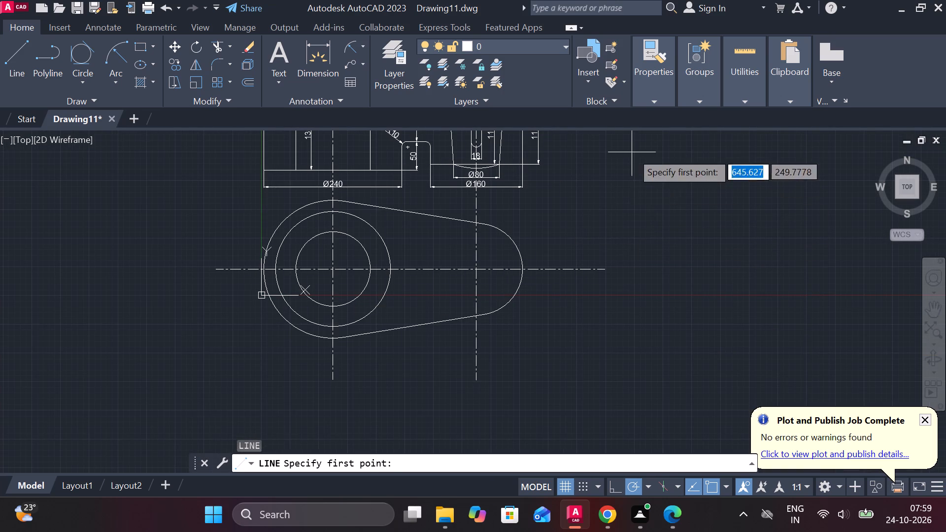
pyautogui.click(632, 152)
pyautogui.write('180')
pyautogui.press('Return')
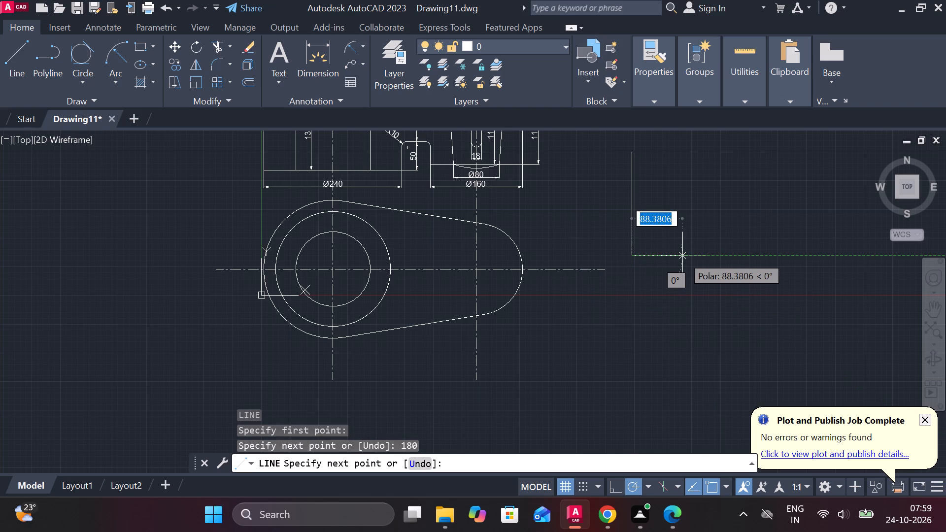
pyautogui.write('18')
pyautogui.press('Return')
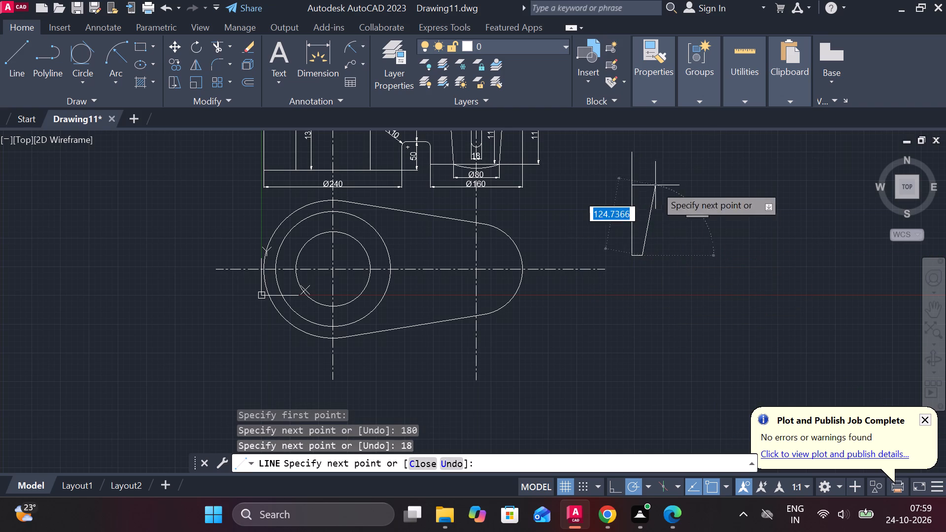
pyautogui.write('180')
pyautogui.press('Return')
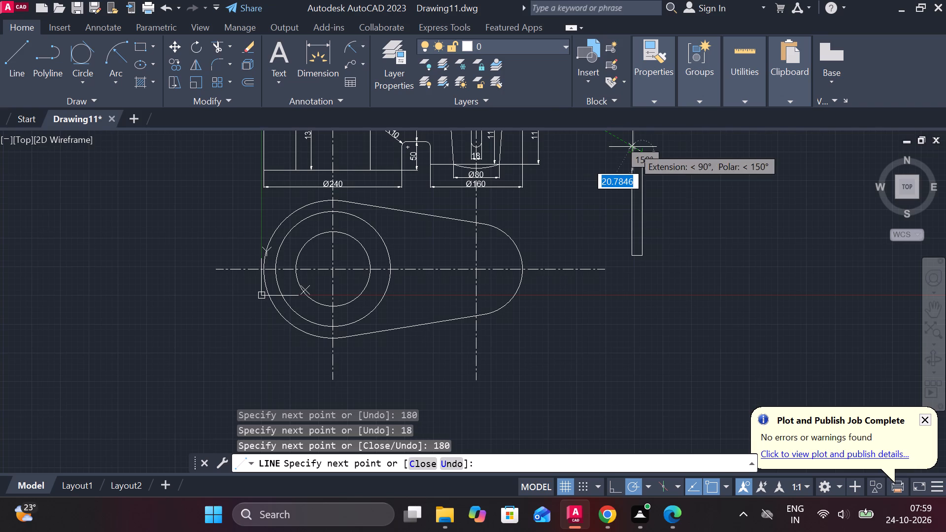
pyautogui.scroll(2, 633, 147)
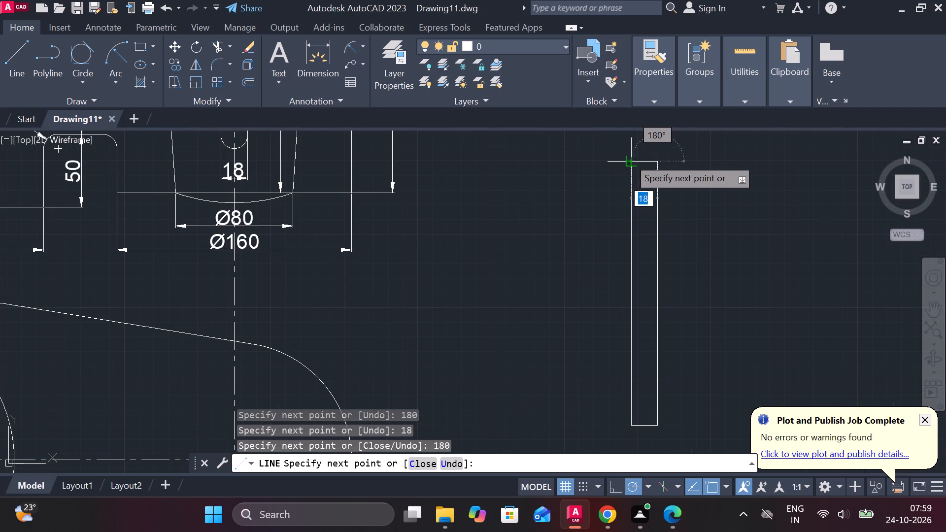
pyautogui.click(634, 161)
pyautogui.press('Escape')
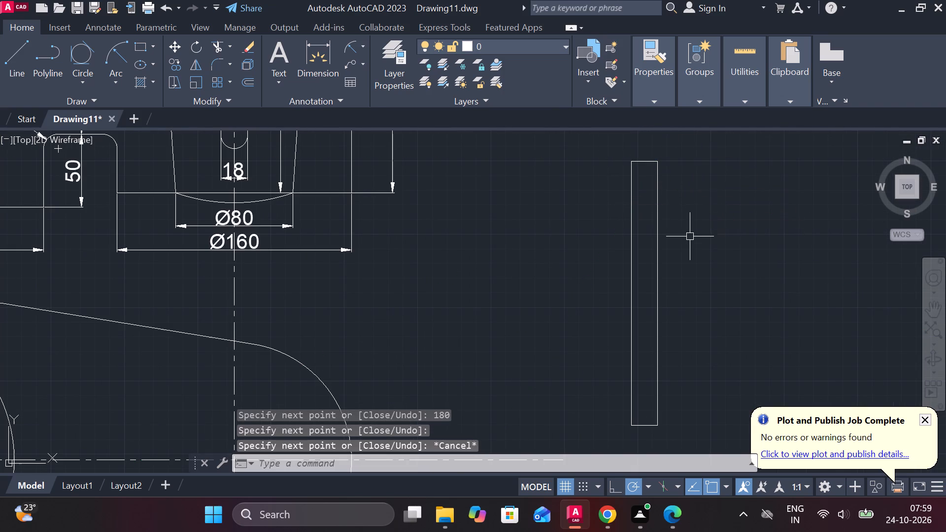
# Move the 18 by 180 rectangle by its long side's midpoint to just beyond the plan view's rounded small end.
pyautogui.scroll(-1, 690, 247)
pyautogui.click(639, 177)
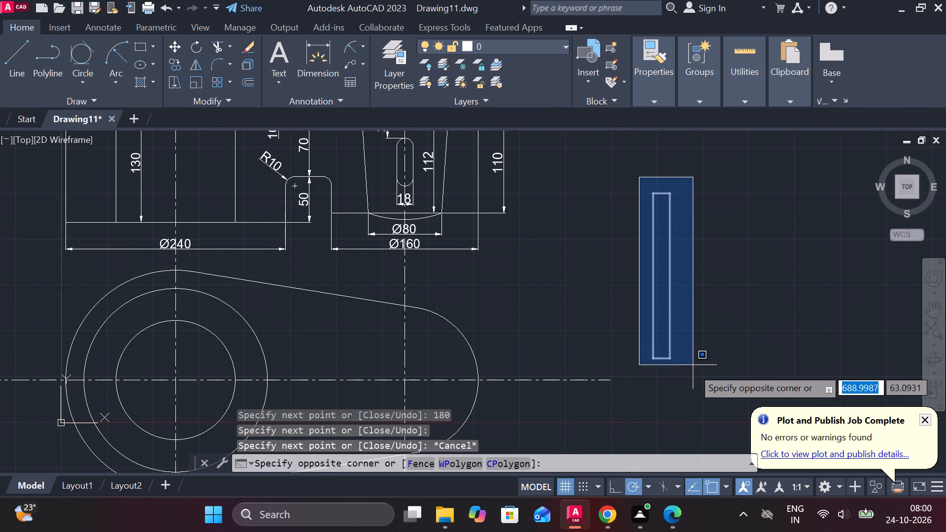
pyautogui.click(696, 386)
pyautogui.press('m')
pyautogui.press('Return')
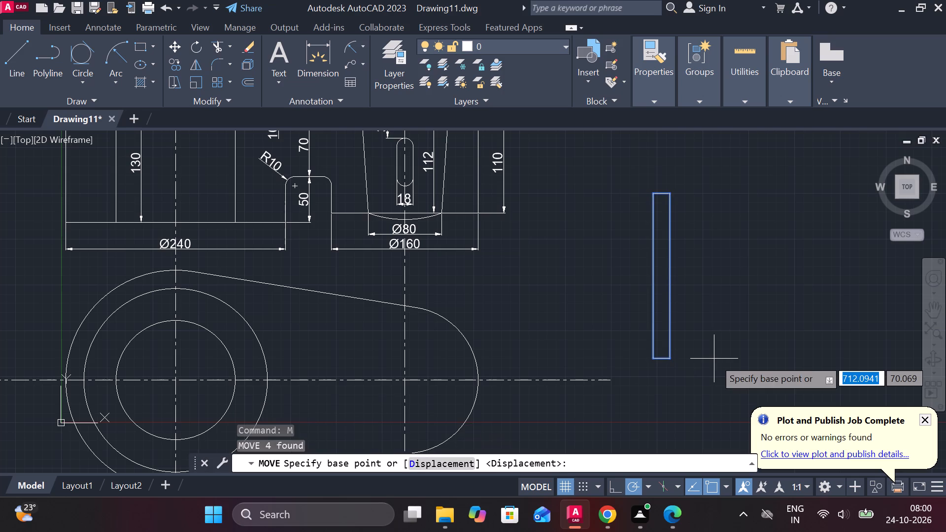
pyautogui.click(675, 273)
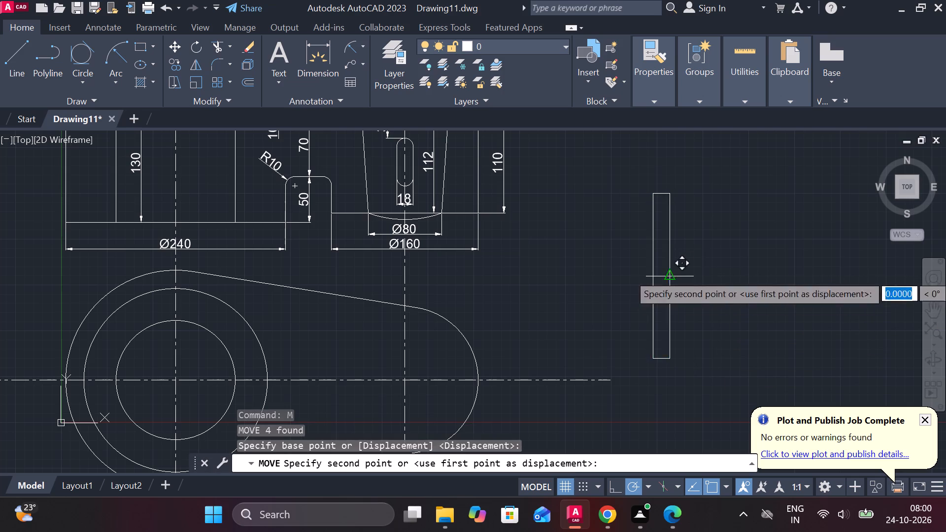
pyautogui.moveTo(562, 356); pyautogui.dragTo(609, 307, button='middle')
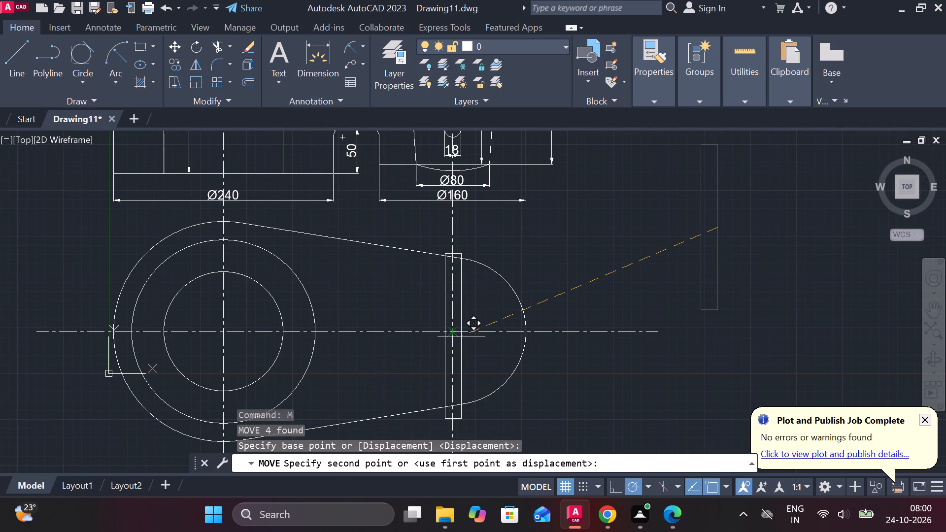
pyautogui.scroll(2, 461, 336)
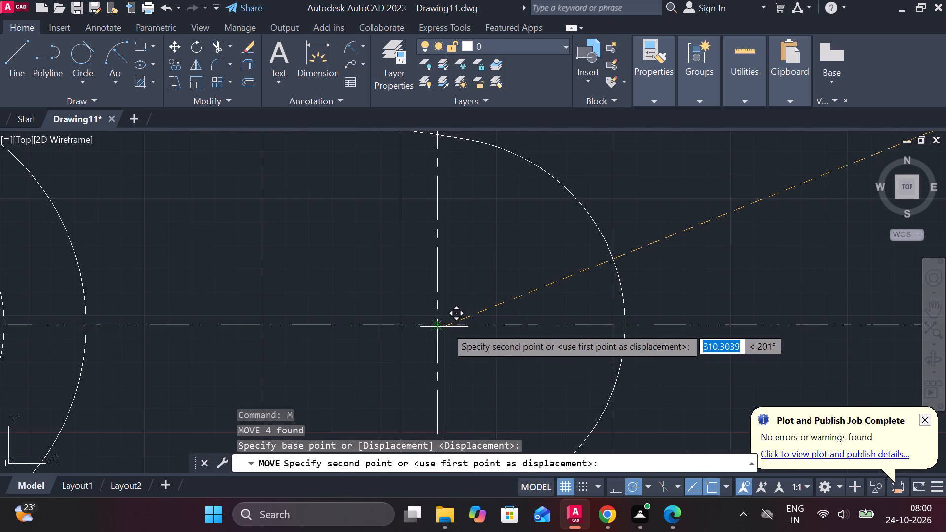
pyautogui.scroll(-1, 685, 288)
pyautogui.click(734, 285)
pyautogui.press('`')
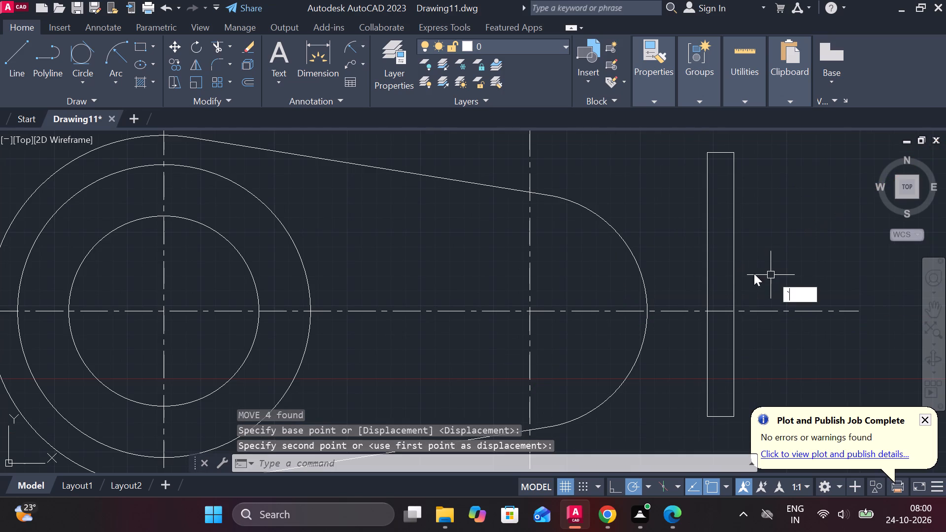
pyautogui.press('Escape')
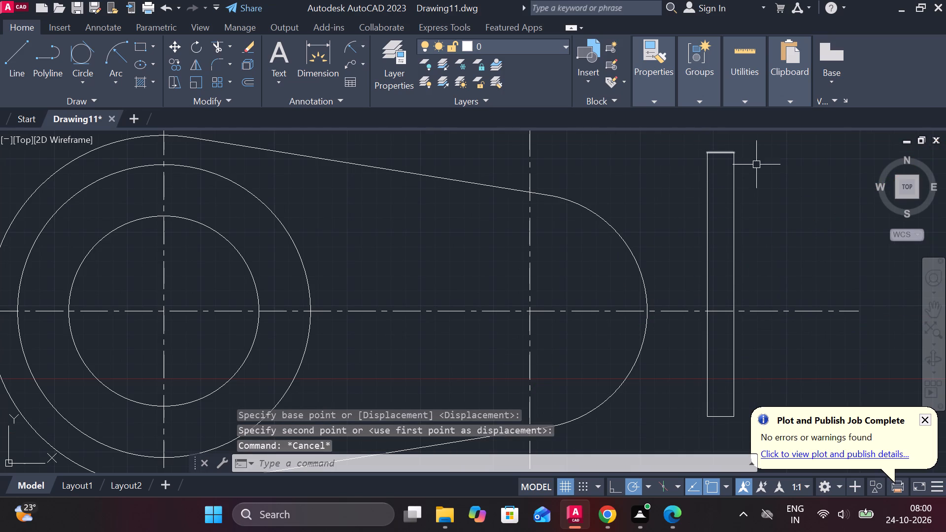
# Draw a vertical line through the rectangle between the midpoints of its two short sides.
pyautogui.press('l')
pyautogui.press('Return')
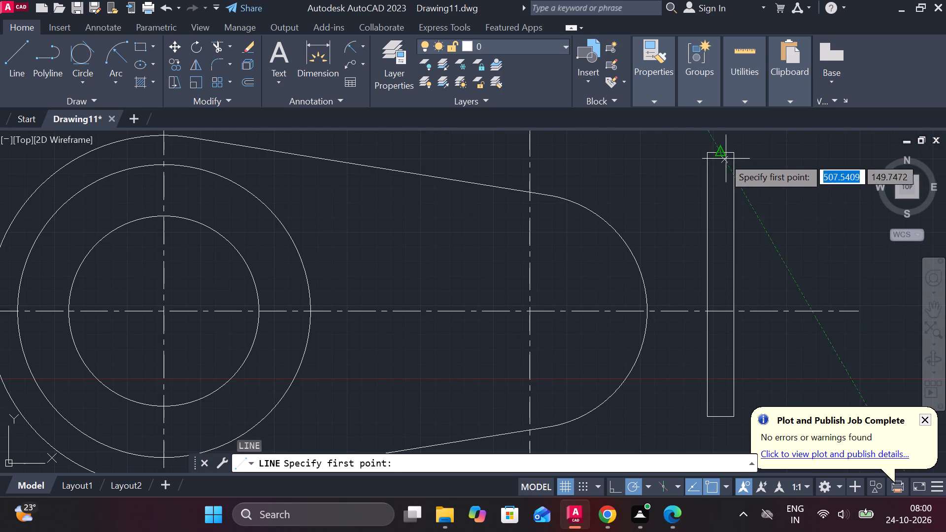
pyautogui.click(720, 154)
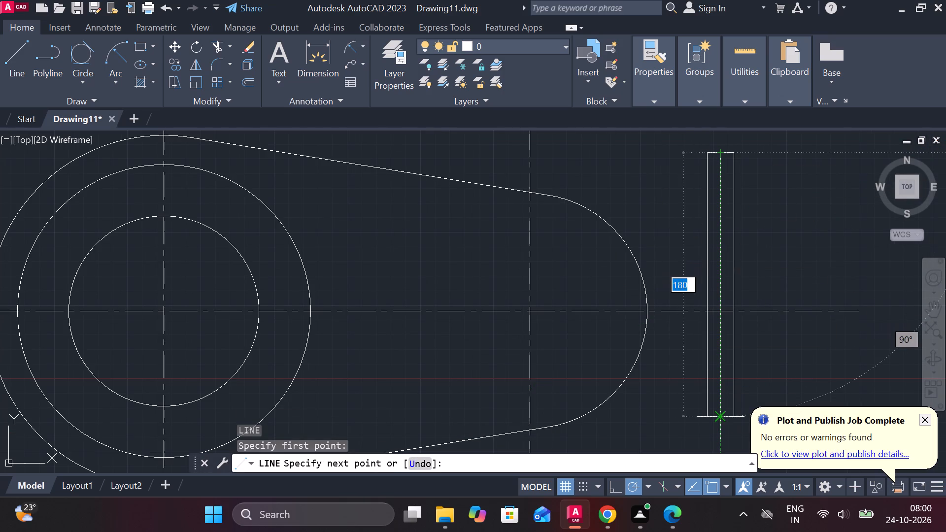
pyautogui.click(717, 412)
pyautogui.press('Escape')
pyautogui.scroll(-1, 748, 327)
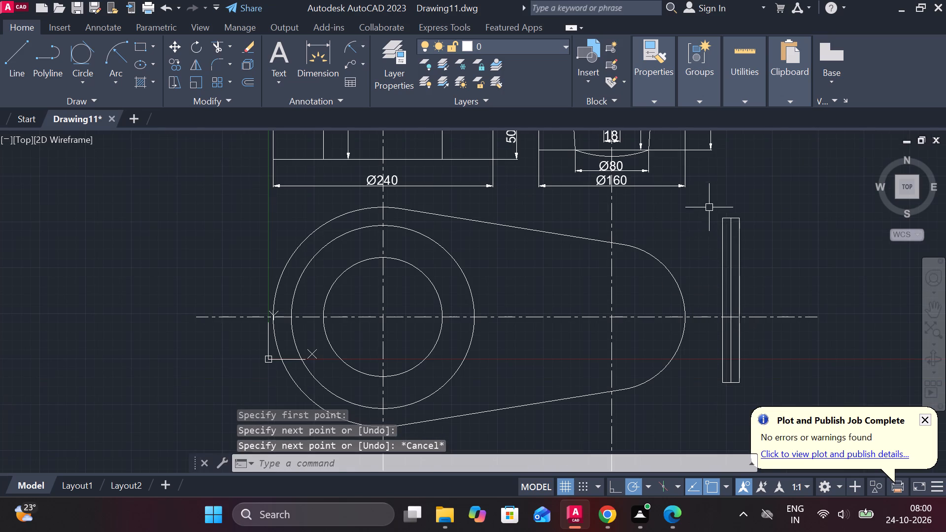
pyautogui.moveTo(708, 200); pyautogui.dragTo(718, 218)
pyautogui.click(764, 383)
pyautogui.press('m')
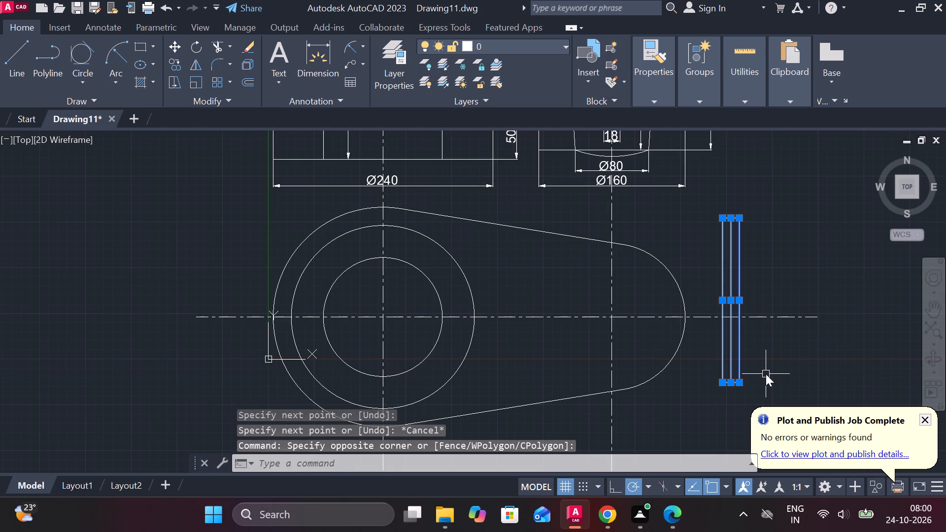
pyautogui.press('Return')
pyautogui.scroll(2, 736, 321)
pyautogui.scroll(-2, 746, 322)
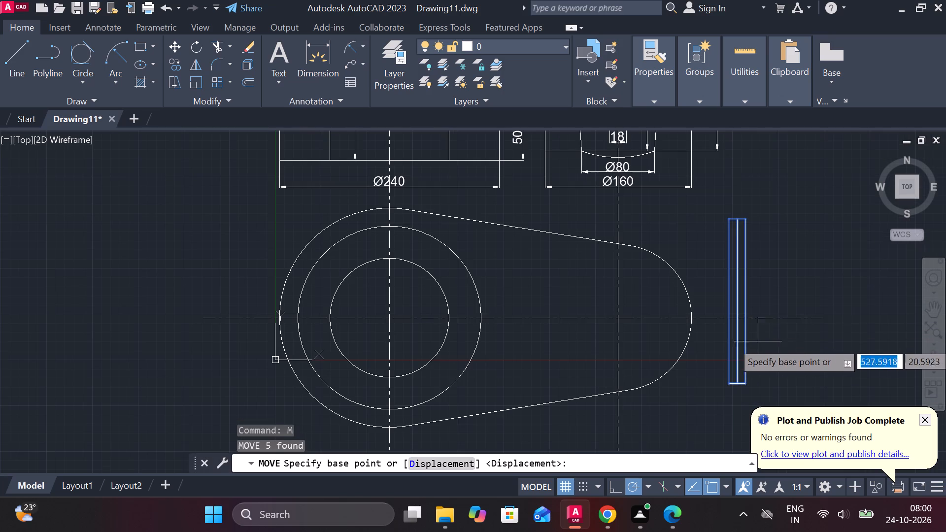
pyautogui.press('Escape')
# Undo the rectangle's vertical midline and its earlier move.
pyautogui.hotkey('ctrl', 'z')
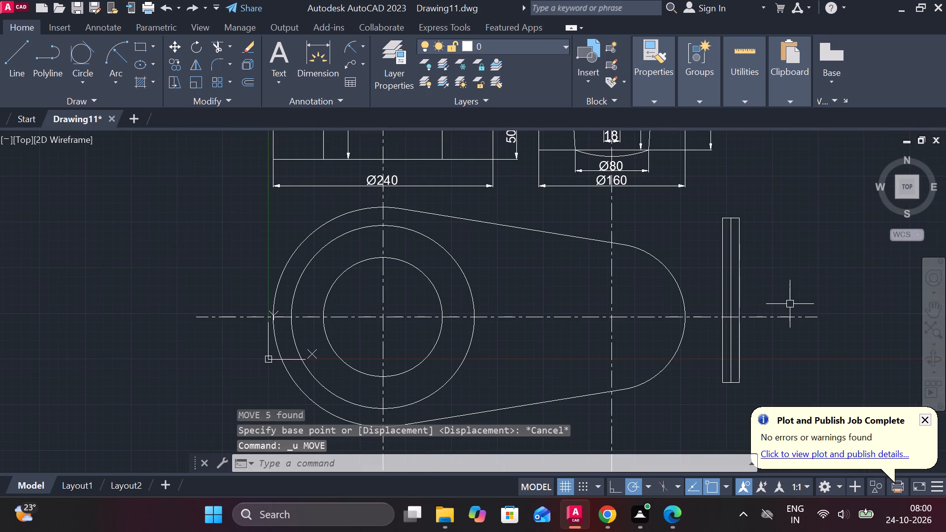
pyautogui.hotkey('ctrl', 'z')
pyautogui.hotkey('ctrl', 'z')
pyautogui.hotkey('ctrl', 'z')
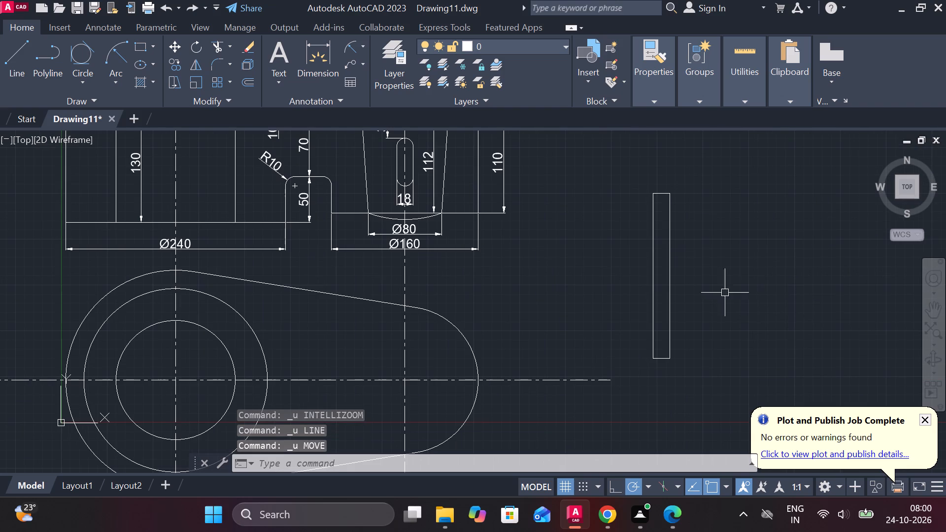
# Draw a vertical and a horizontal midline across the 18 by 180 rectangle, joining the midpoints of opposite sides.
pyautogui.press('l')
pyautogui.press('Return')
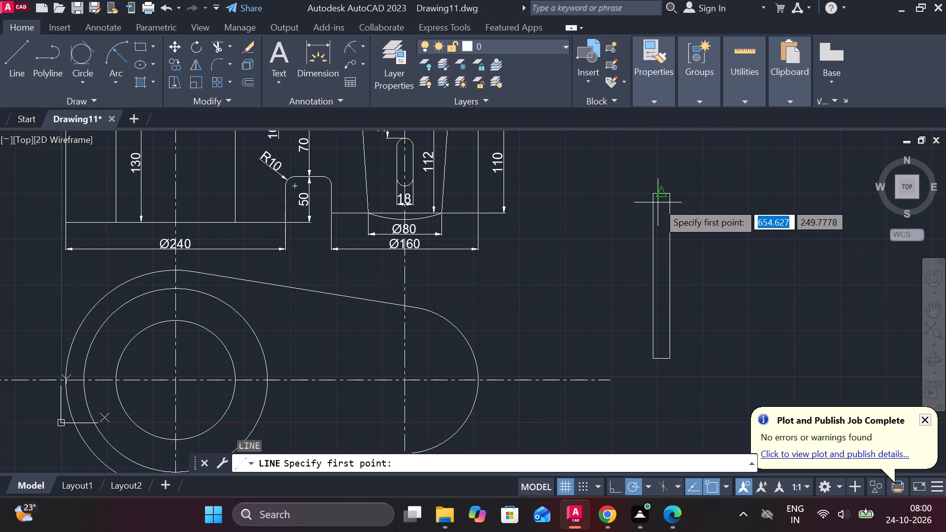
pyautogui.click(663, 198)
pyautogui.click(660, 359)
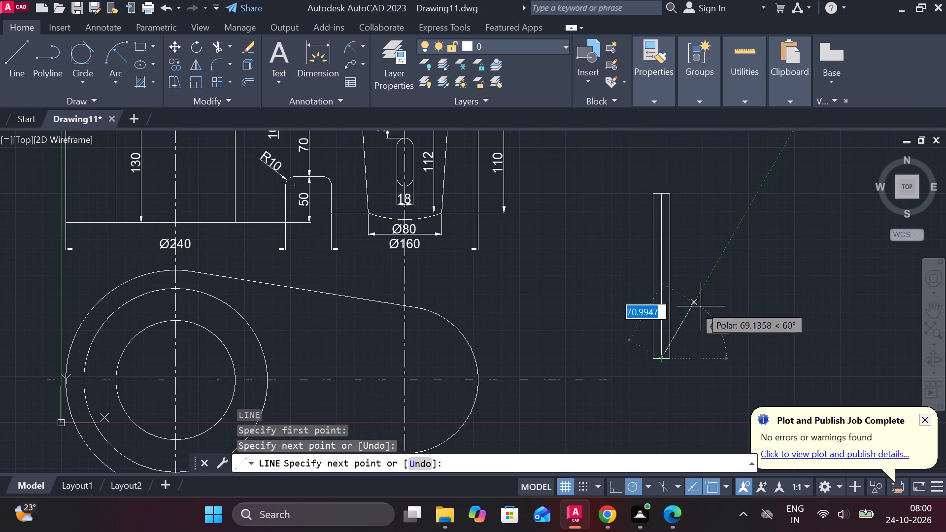
pyautogui.press('Escape')
pyautogui.press('space')
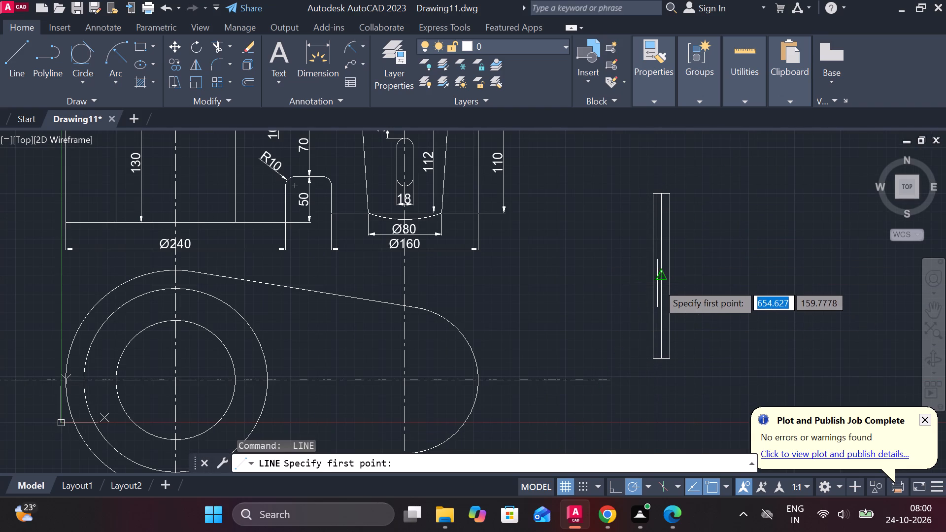
pyautogui.scroll(2, 657, 275)
pyautogui.click(650, 280)
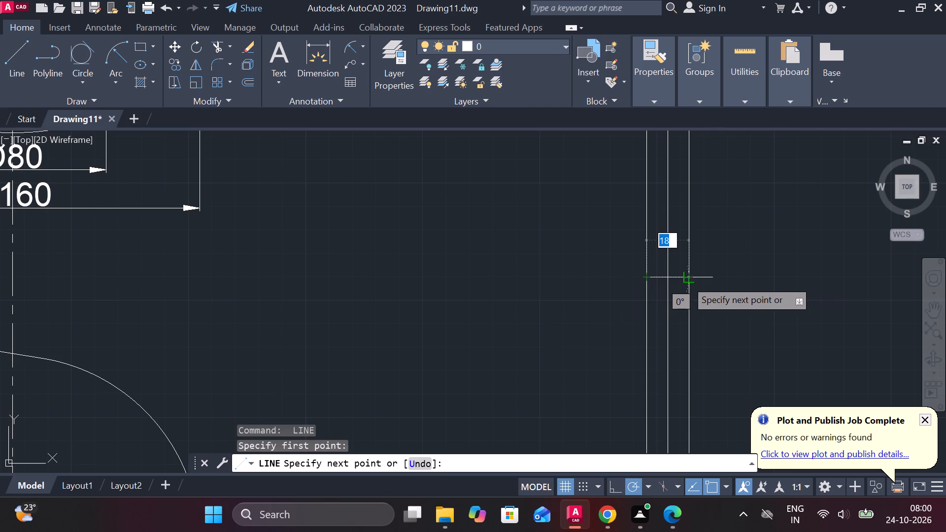
pyautogui.click(686, 280)
pyautogui.press('Escape')
# Move the rectangle with its midlines from its centre onto the intersection of the centrelines at the plan view's small end.
pyautogui.scroll(-4, 727, 277)
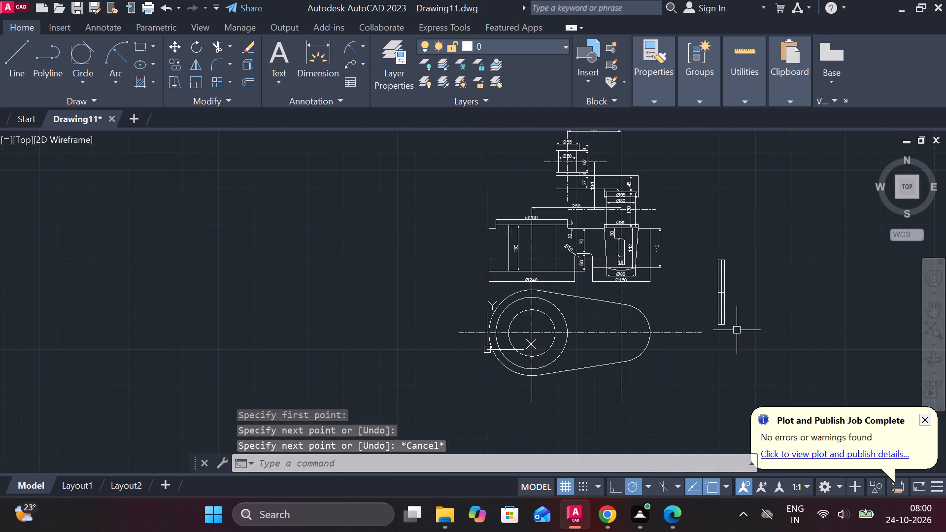
pyautogui.moveTo(737, 330); pyautogui.dragTo(723, 318)
pyautogui.click(713, 248)
pyautogui.press('m')
pyautogui.press('Return')
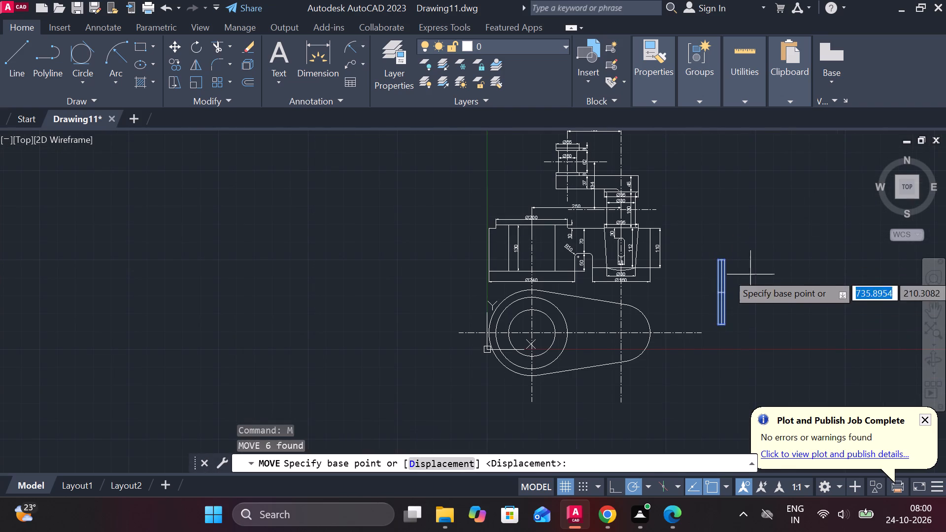
pyautogui.scroll(3, 751, 260)
pyautogui.scroll(3, 679, 336)
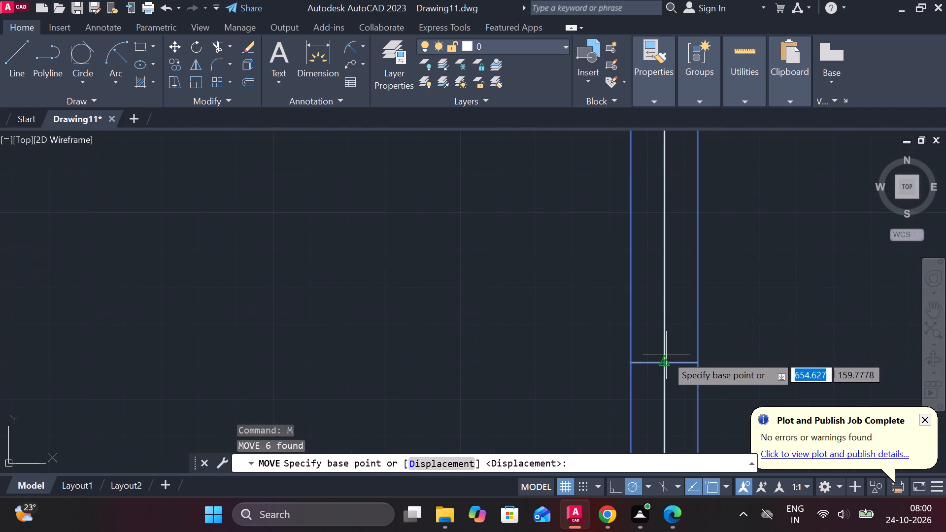
pyautogui.click(666, 357)
pyautogui.scroll(-2, 667, 359)
pyautogui.moveTo(525, 366); pyautogui.dragTo(589, 307, button='middle')
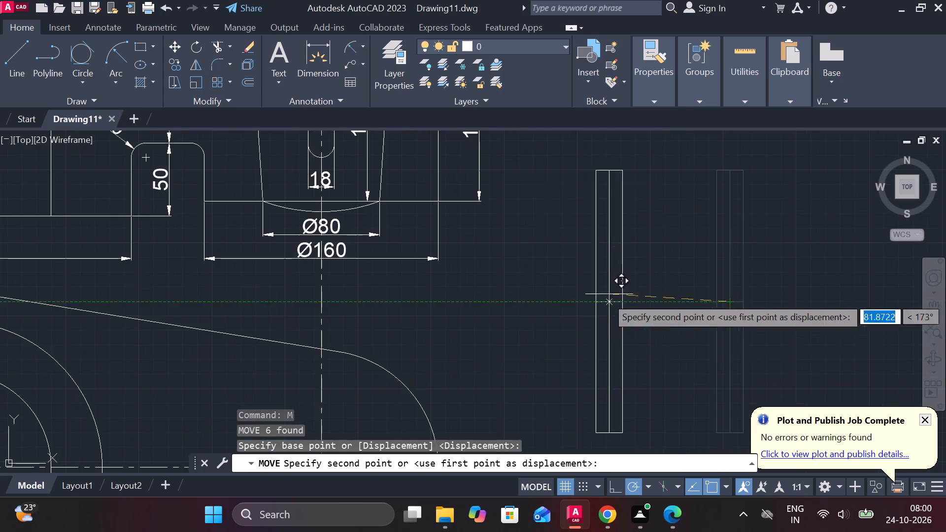
pyautogui.scroll(-2, 481, 341)
pyautogui.scroll(1, 445, 379)
pyautogui.moveTo(449, 355); pyautogui.dragTo(507, 267, button='middle')
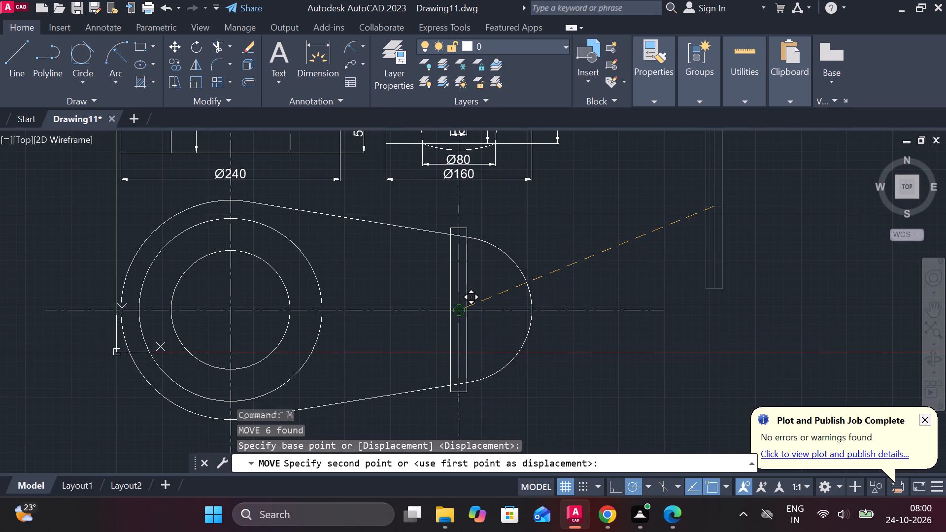
pyautogui.click(463, 307)
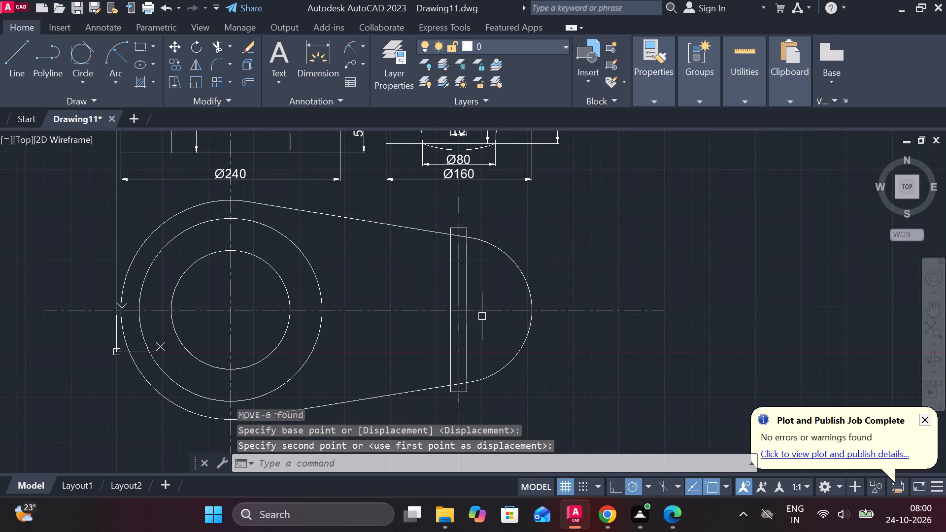
# Erase the rectangle's solid vertical midline over the small end's dash-dot centreline.
pyautogui.scroll(2, 480, 308)
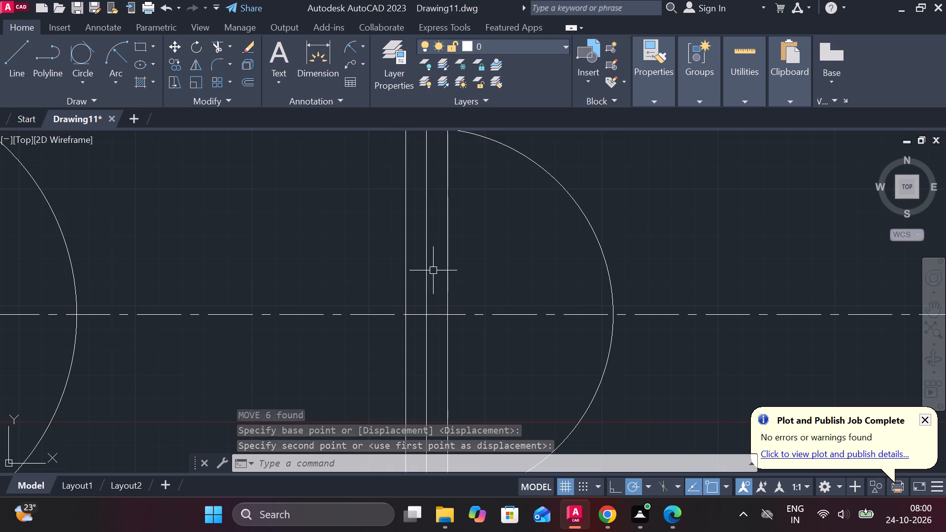
pyautogui.click(426, 259)
pyautogui.write('e')
pyautogui.press('space')
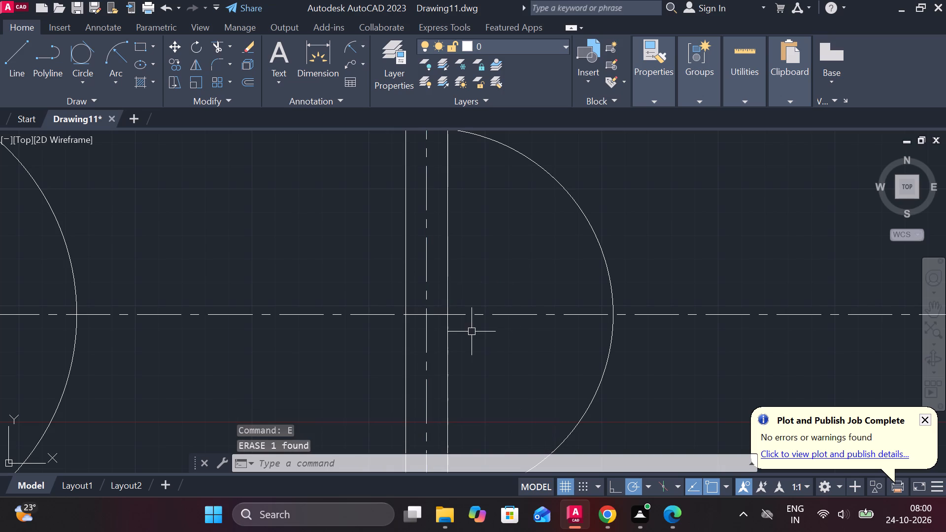
# Trim the rectangle's two long sides inside the crank outline, leaving only the short tabs projecting above and below it.
pyautogui.scroll(-2, 470, 332)
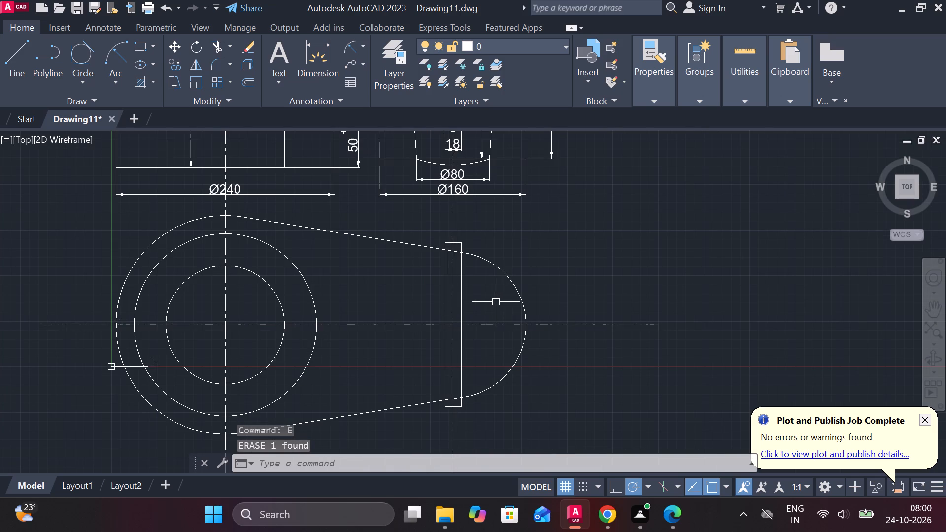
pyautogui.write('tr')
pyautogui.press('space')
pyautogui.click(460, 276)
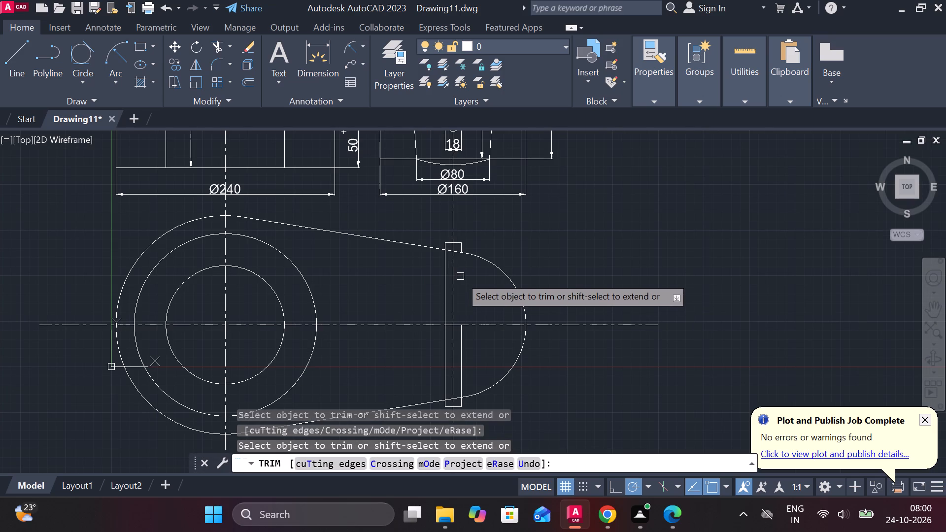
pyautogui.click(444, 268)
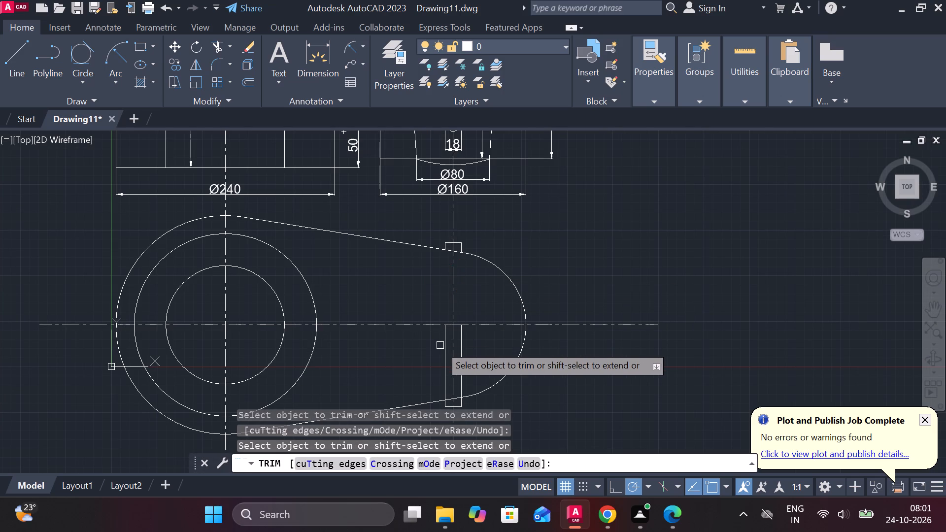
pyautogui.click(443, 347)
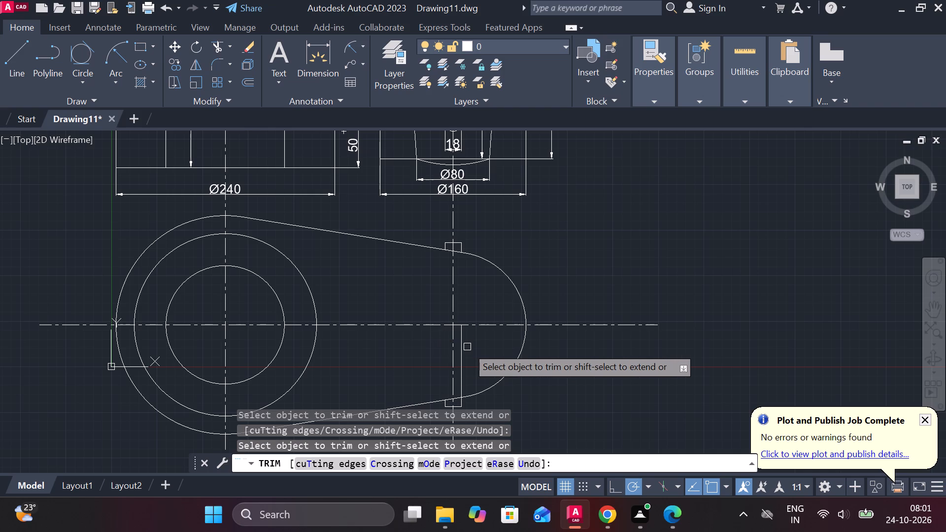
pyautogui.click(462, 349)
pyautogui.moveTo(525, 374); pyautogui.dragTo(535, 350, button='middle')
pyautogui.press('Escape')
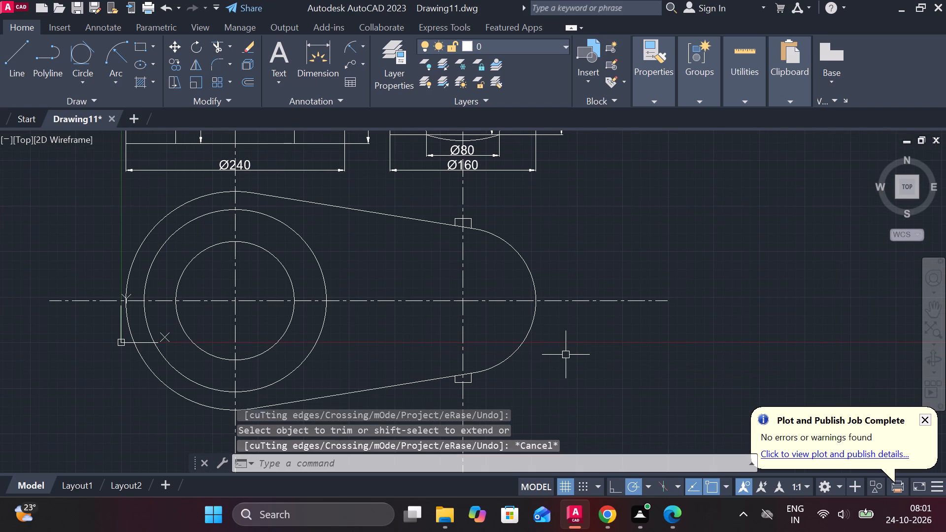
# Draw a vertical line joining the upper and lower tabs' corners nearest the large bore, between the crank's two sloping edges.
pyautogui.press('l')
pyautogui.press('Return')
pyautogui.scroll(2, 422, 247)
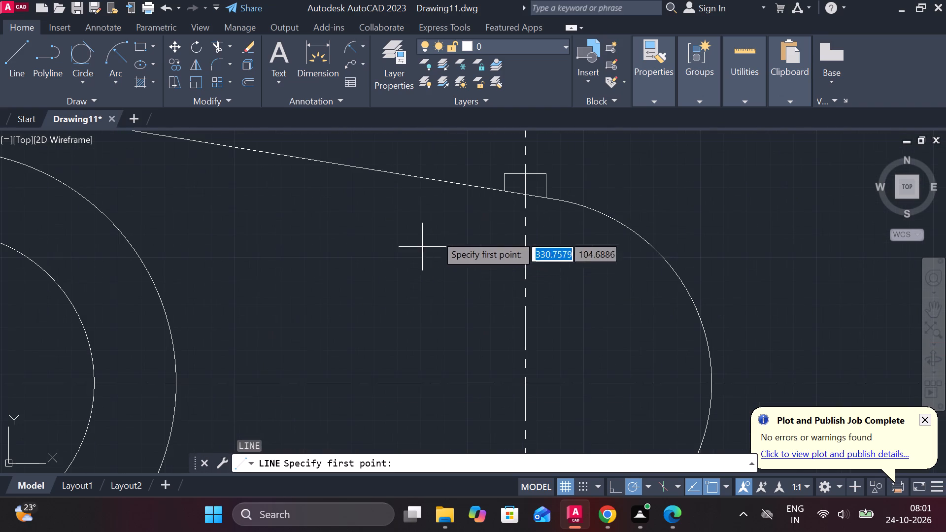
pyautogui.doubleClick(503, 195)
pyautogui.scroll(-2, 498, 233)
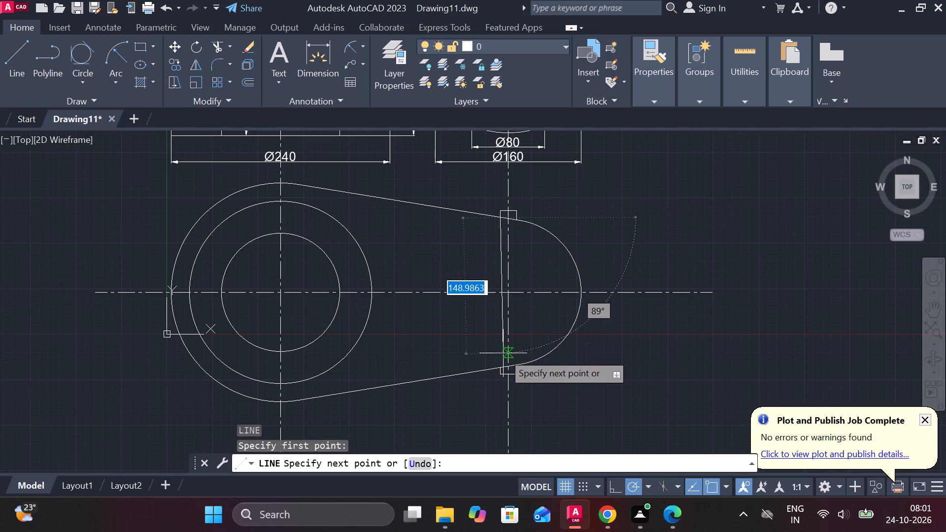
pyautogui.scroll(2, 499, 356)
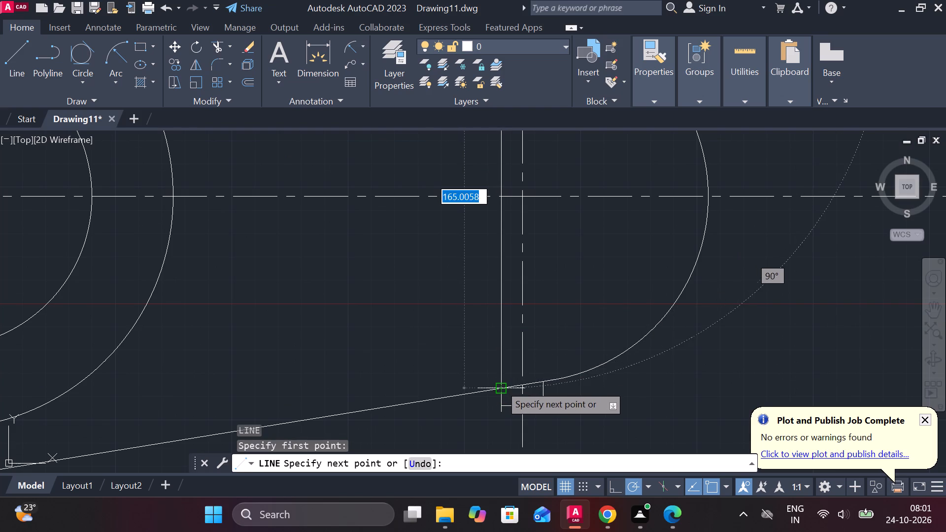
pyautogui.click(500, 384)
pyautogui.scroll(-2, 569, 342)
pyautogui.press('Escape')
# Draw a second vertical line joining the upper and lower tabs on the side away from the large bore, between the crank's edges.
pyautogui.press('space')
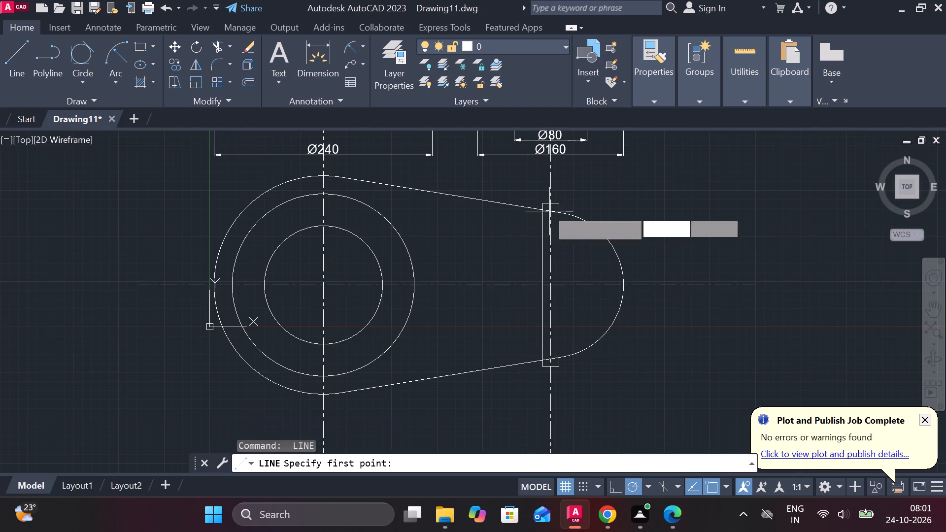
pyautogui.scroll(2, 546, 207)
pyautogui.click(578, 225)
pyautogui.scroll(-2, 584, 250)
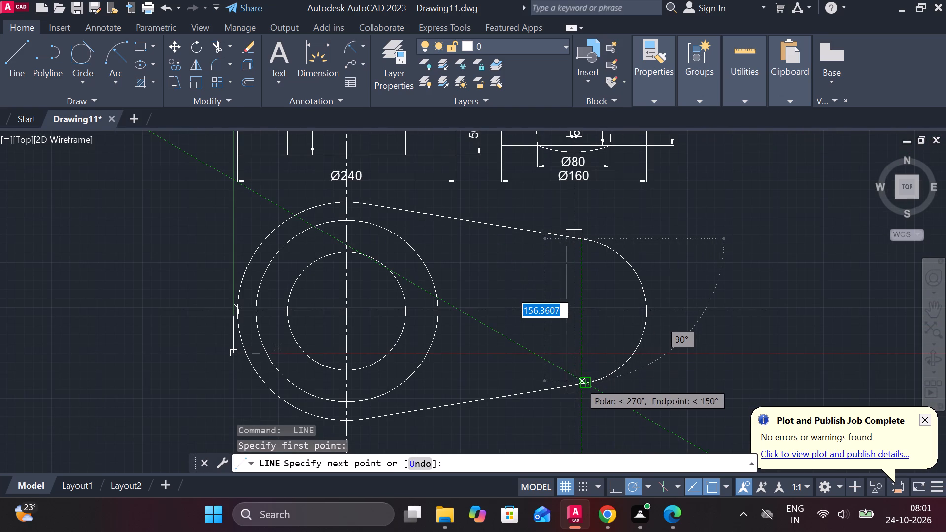
pyautogui.scroll(1, 579, 381)
pyautogui.moveTo(579, 379); pyautogui.dragTo(574, 283, button='middle')
pyautogui.scroll(2, 570, 294)
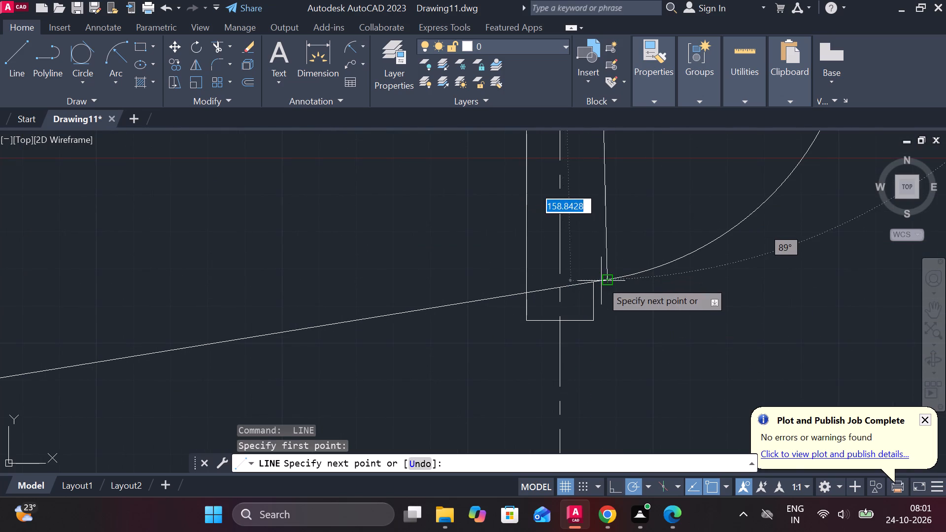
pyautogui.click(592, 281)
pyautogui.scroll(-2, 644, 287)
pyautogui.press('Escape')
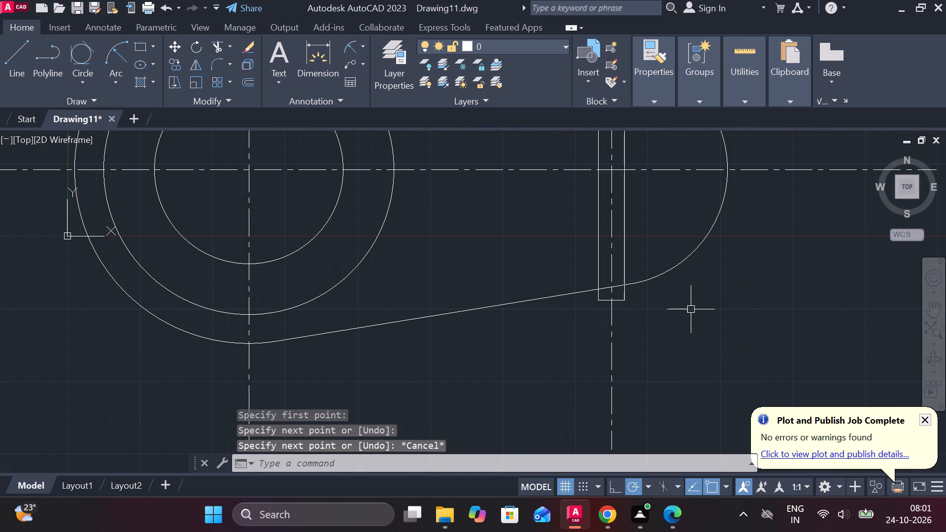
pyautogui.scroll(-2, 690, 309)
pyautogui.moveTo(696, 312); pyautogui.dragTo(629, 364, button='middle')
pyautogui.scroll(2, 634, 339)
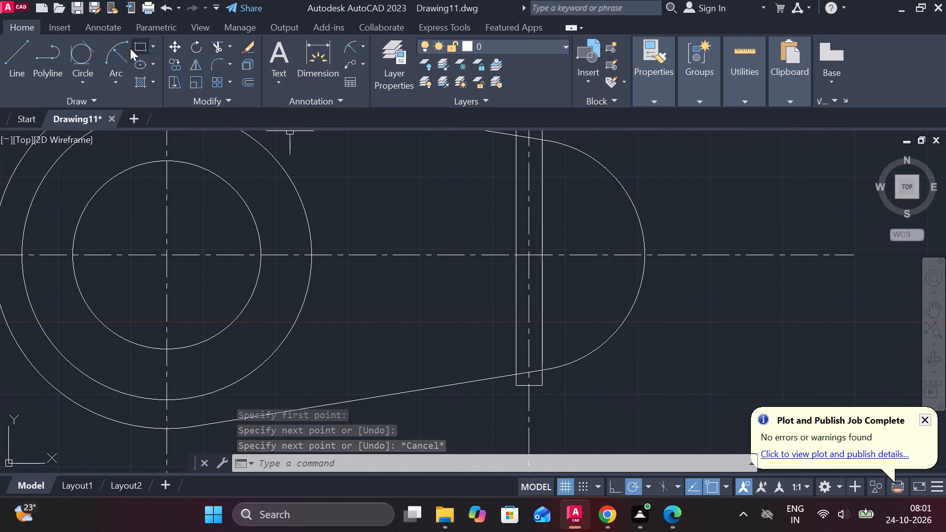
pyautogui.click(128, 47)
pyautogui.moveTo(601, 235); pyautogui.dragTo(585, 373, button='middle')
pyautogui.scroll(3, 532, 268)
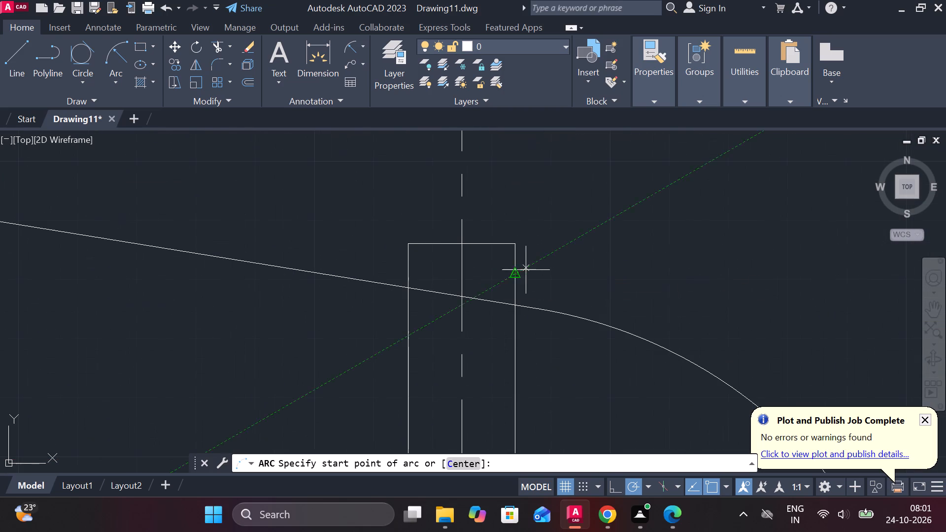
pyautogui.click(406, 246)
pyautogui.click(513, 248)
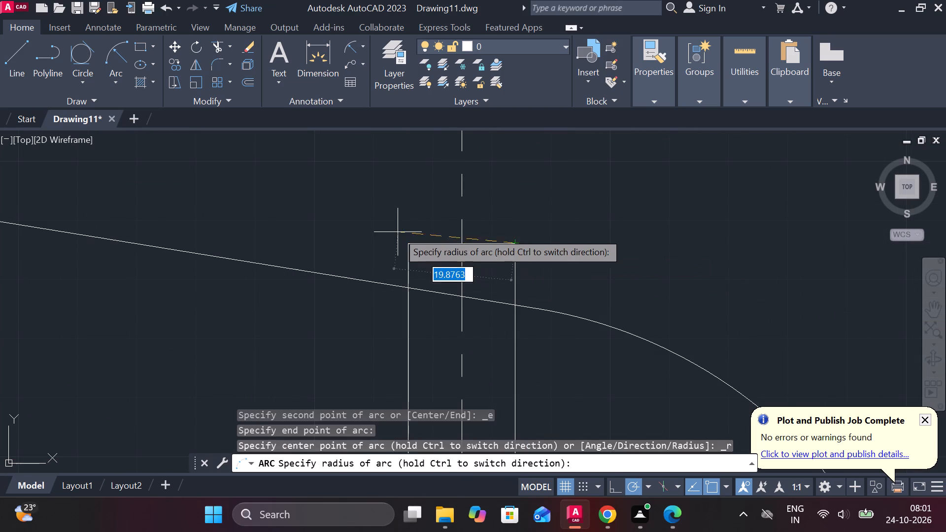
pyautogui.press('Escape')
# Draw a three-point arc through both corners of the key's upper end, bulging above it and running past the corner nearer the large bore.
pyautogui.press('space')
pyautogui.click(516, 242)
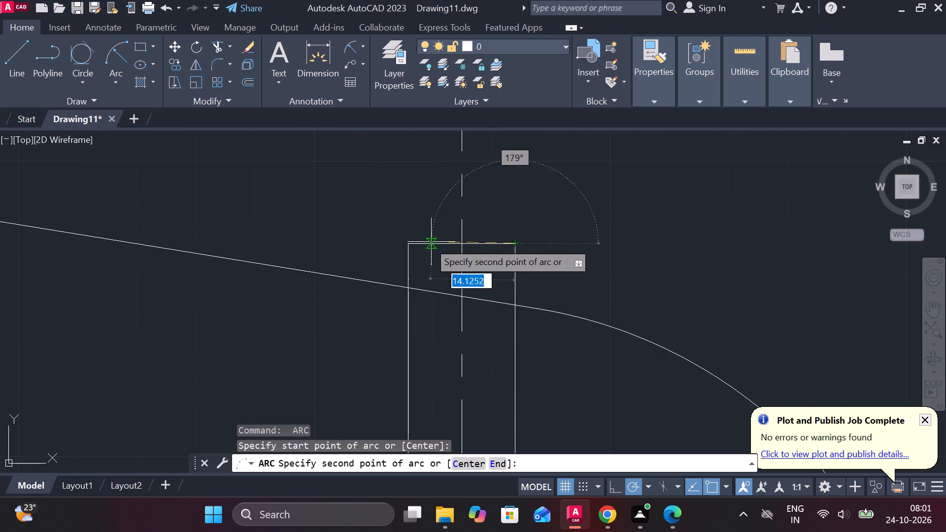
pyautogui.click(409, 243)
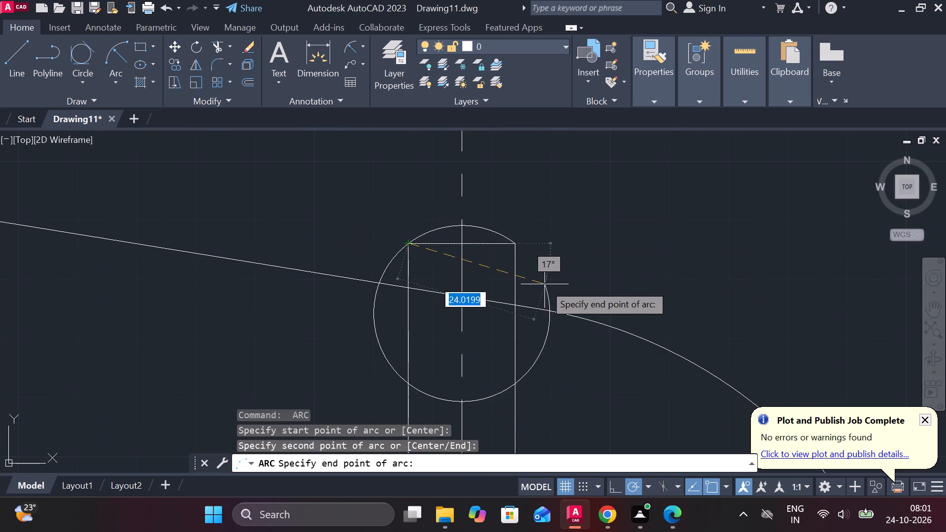
pyautogui.click(300, 392)
pyautogui.press('Escape')
# Trim the arc's excess beyond the key's corner, leaving only the shallow cap over the upper end.
pyautogui.write('tr')
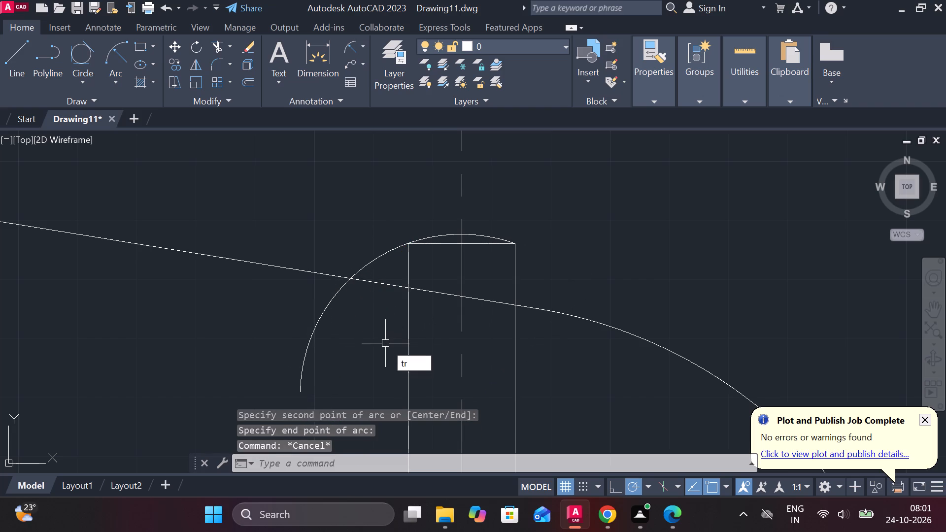
pyautogui.press('space')
pyautogui.click(316, 318)
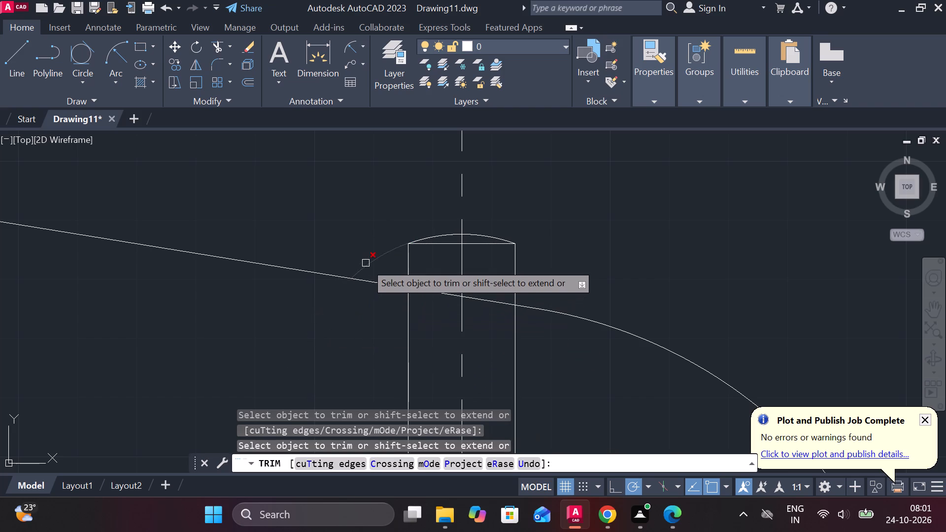
pyautogui.click(366, 263)
pyautogui.scroll(-2, 530, 255)
pyautogui.press('Escape')
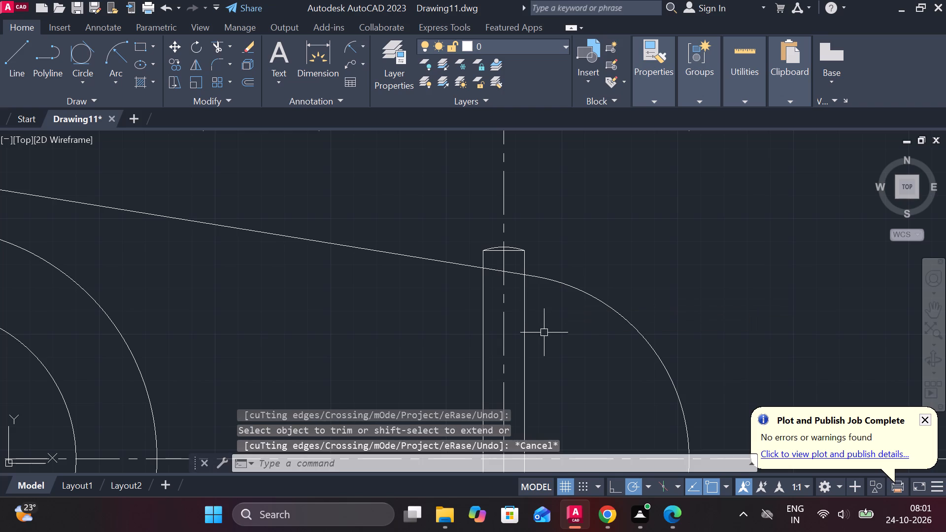
# Set the linetype of the key's two long sides inside the crank outline to DASHED.
pyautogui.click(523, 306)
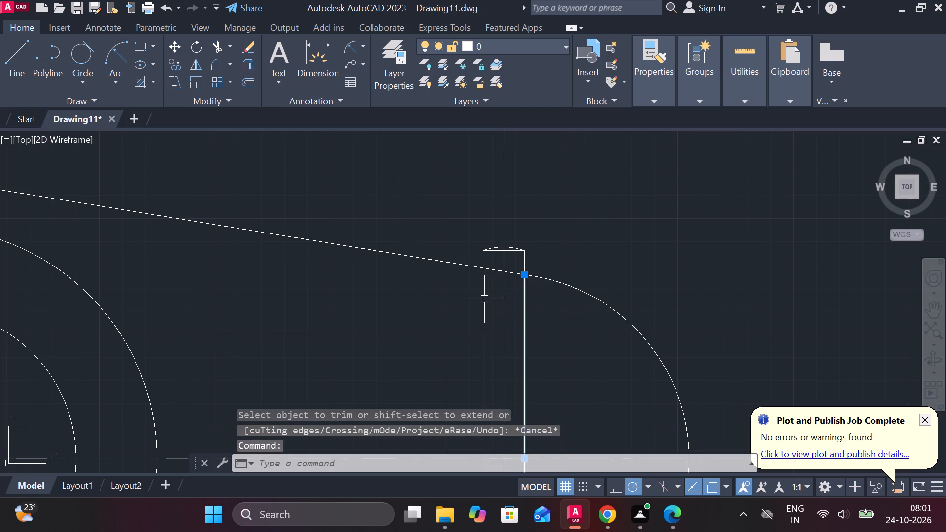
pyautogui.click(483, 299)
pyautogui.click(646, 103)
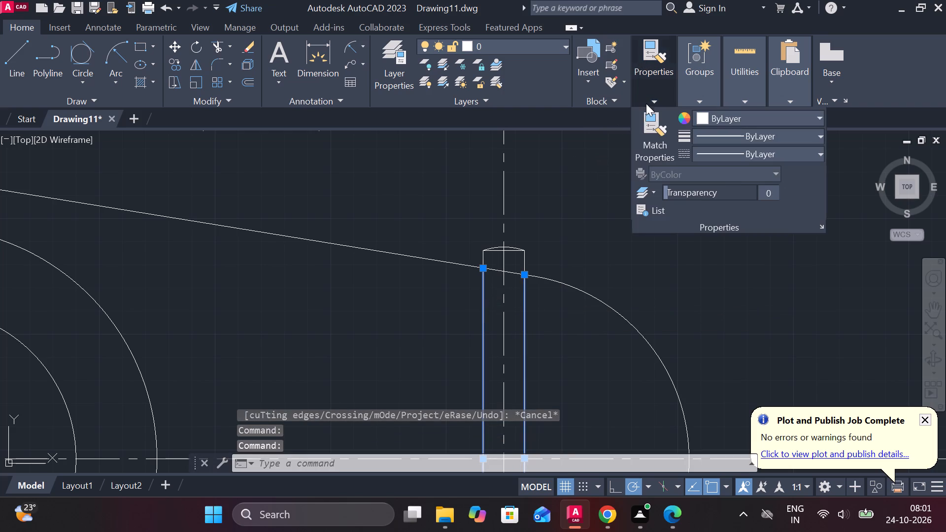
pyautogui.click(743, 157)
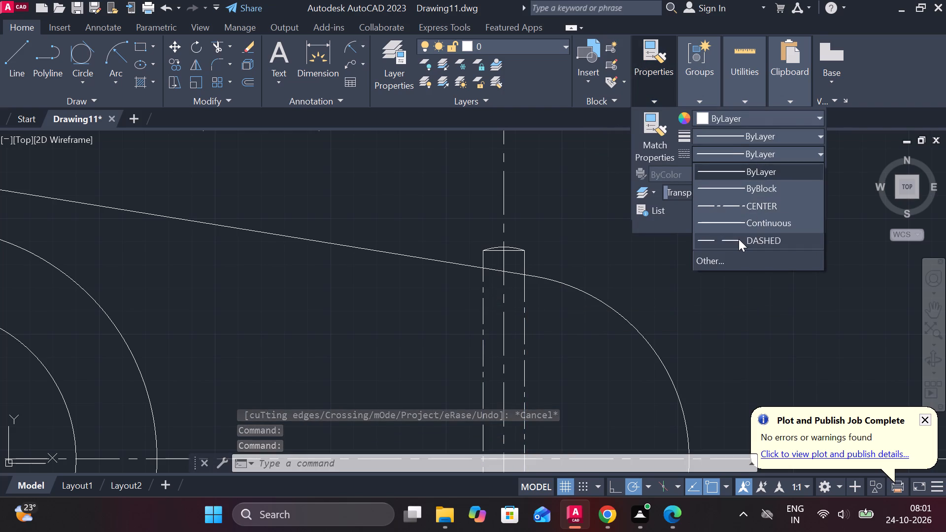
pyautogui.click(739, 239)
pyautogui.scroll(-1, 737, 299)
pyautogui.press('Escape')
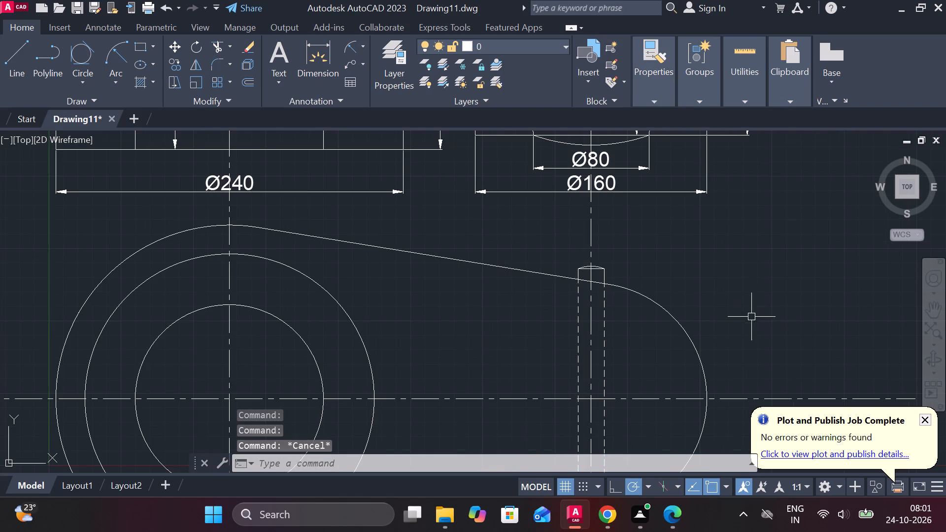
# Mirror the cap arc about the plan view's horizontal centreline to the key's lower end, keeping the original.
pyautogui.scroll(2, 619, 261)
pyautogui.click(562, 274)
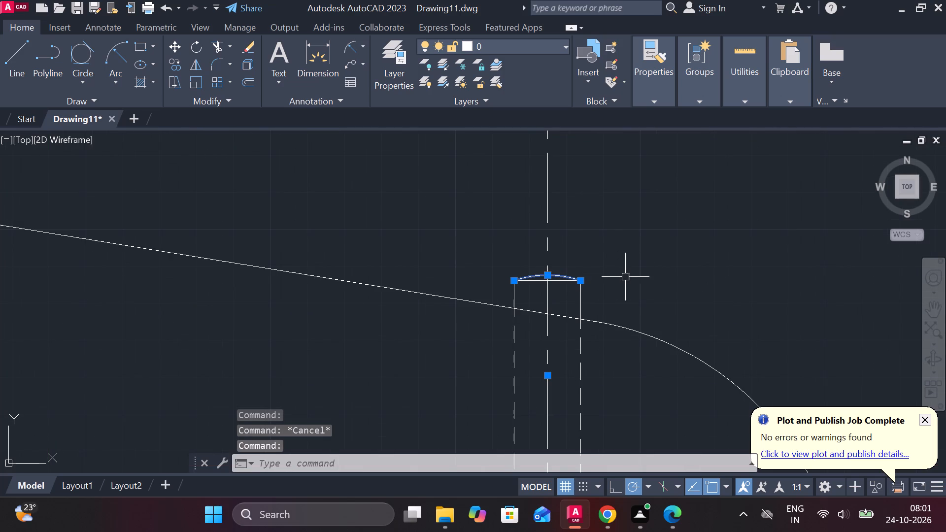
pyautogui.write('mi')
pyautogui.press('Return')
pyautogui.scroll(-3, 632, 278)
pyautogui.scroll(2, 619, 361)
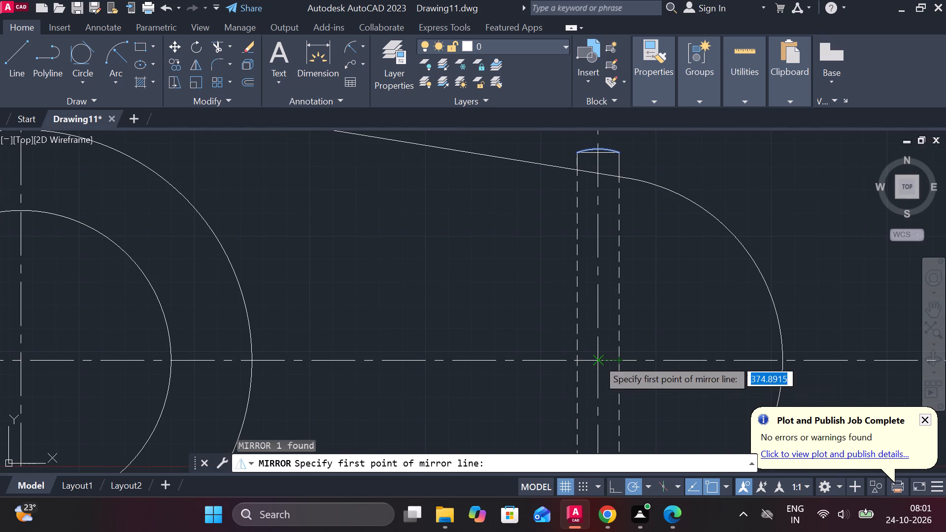
pyautogui.click(598, 359)
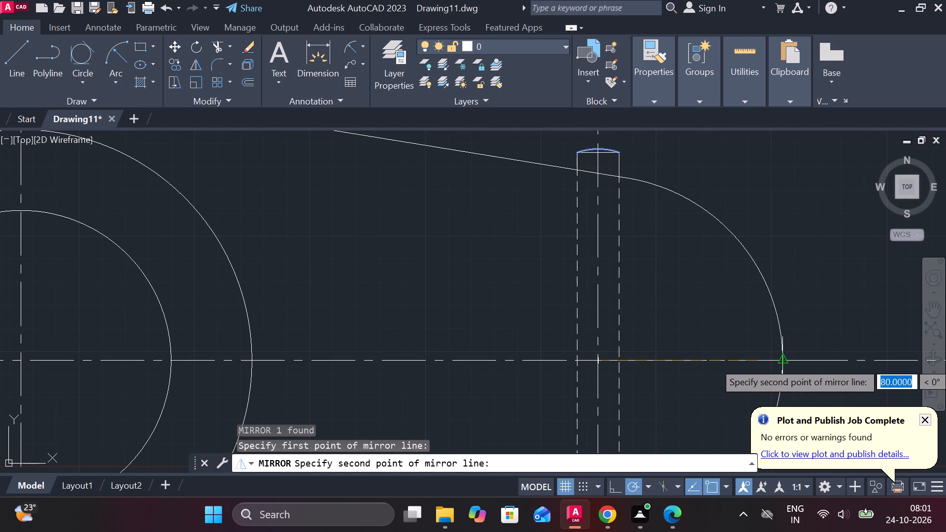
pyautogui.click(782, 362)
pyautogui.moveTo(811, 412); pyautogui.dragTo(782, 362)
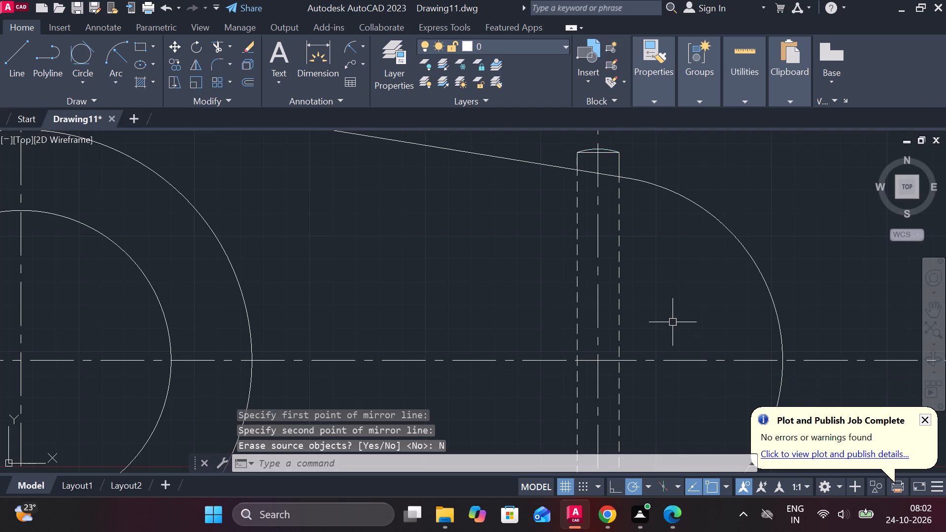
# Add a vertical linear dimension for the key's overall length, placed between the key and the crank's small rounded end.
pyautogui.scroll(-1, 673, 321)
pyautogui.moveTo(666, 328); pyautogui.dragTo(574, 214, button='middle')
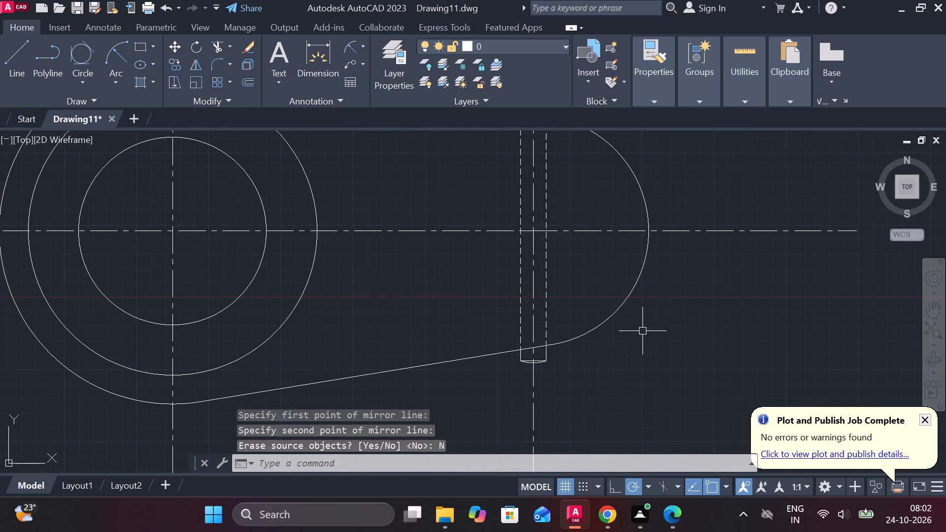
pyautogui.scroll(-2, 652, 342)
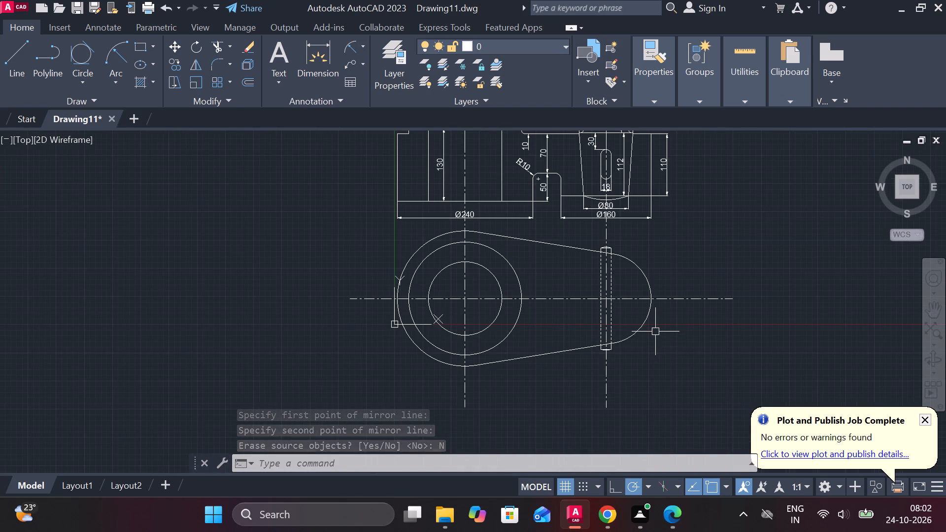
pyautogui.click(362, 47)
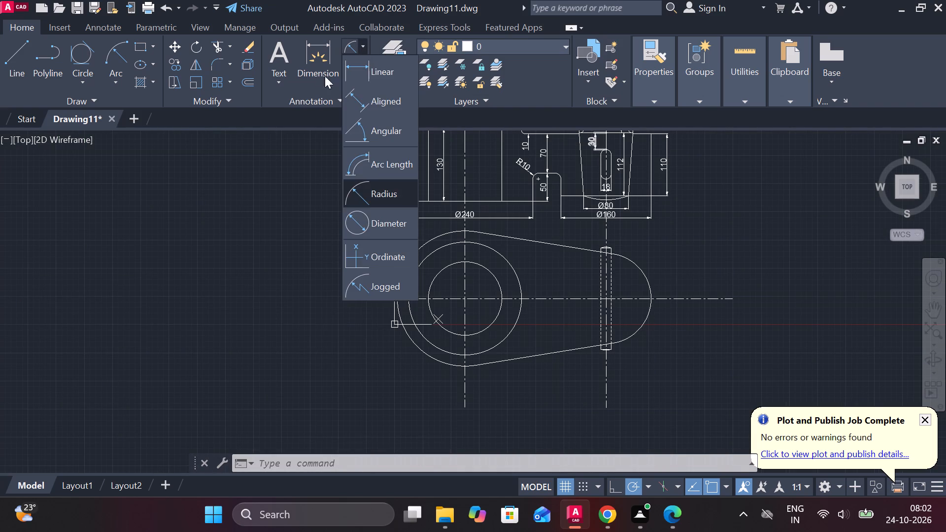
pyautogui.click(362, 72)
pyautogui.scroll(3, 606, 236)
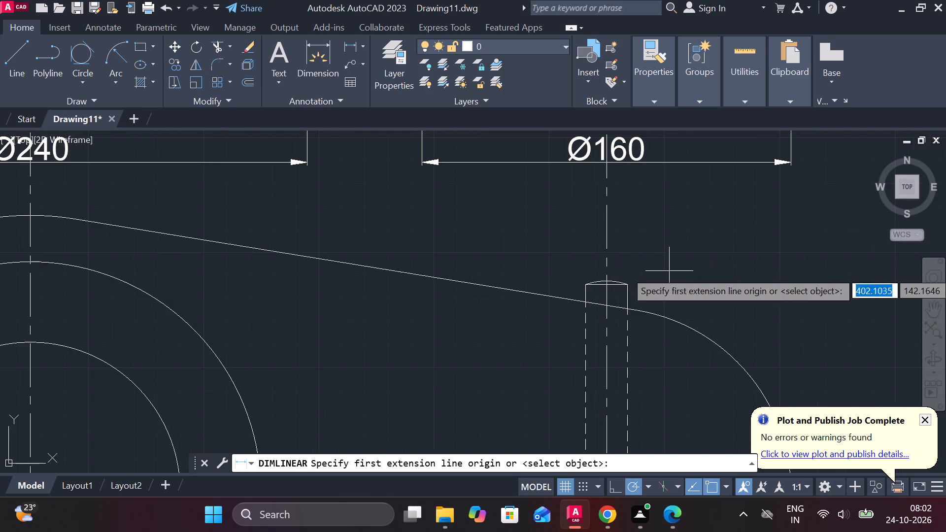
pyautogui.scroll(1, 661, 274)
pyautogui.click(607, 293)
pyautogui.scroll(-3, 611, 298)
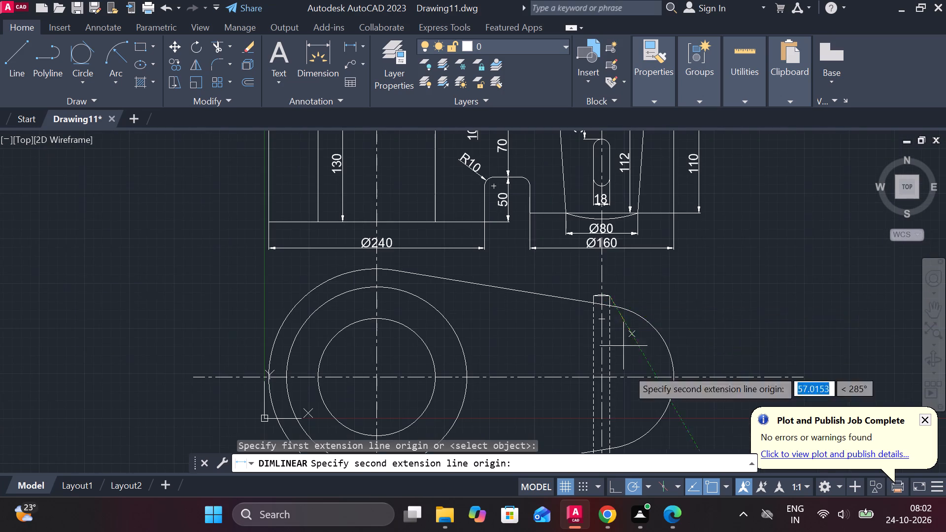
pyautogui.moveTo(619, 387); pyautogui.dragTo(581, 225, button='middle')
pyautogui.scroll(2, 595, 275)
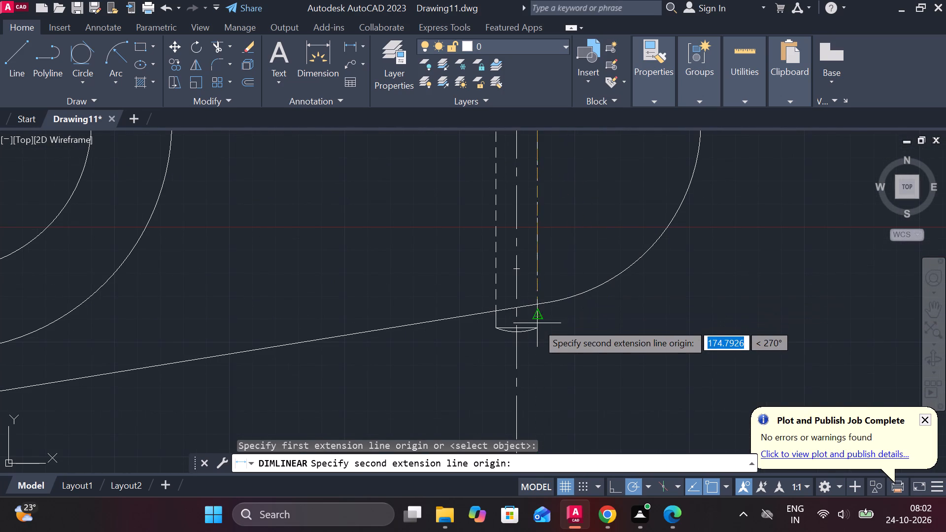
pyautogui.click(537, 323)
pyautogui.moveTo(573, 211); pyautogui.dragTo(528, 349, button='middle')
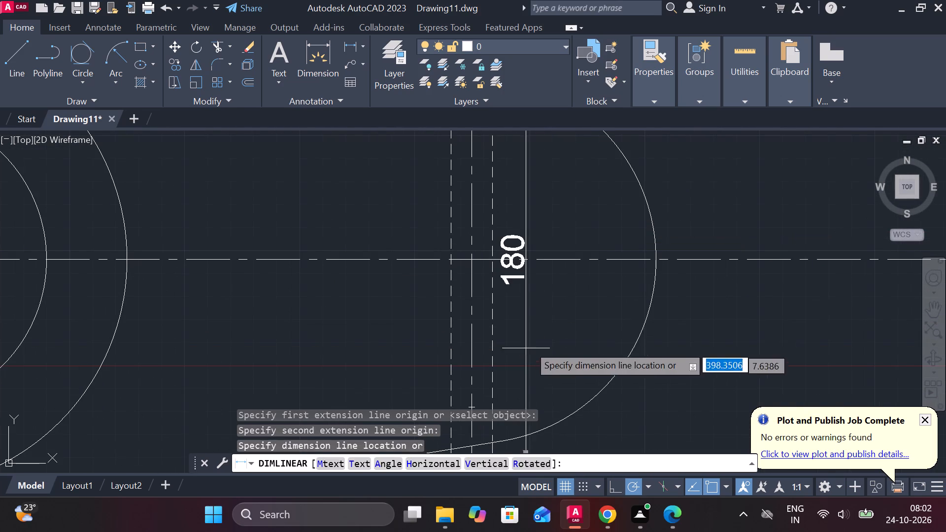
pyautogui.click(551, 311)
pyautogui.scroll(-3, 554, 311)
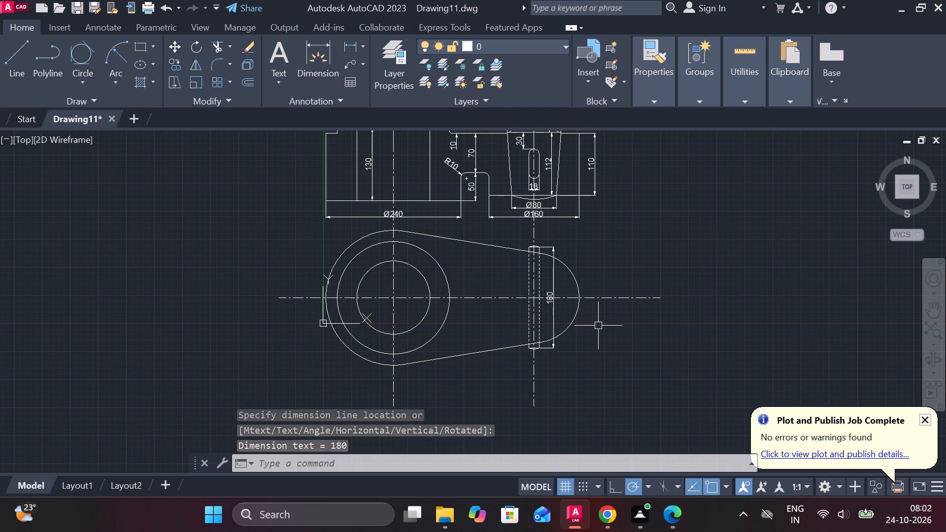
# Draw a vertical line about 24 mm long upward from where the large end's innermost circle meets the horizontal centreline, facing the small end.
pyautogui.scroll(1, 421, 315)
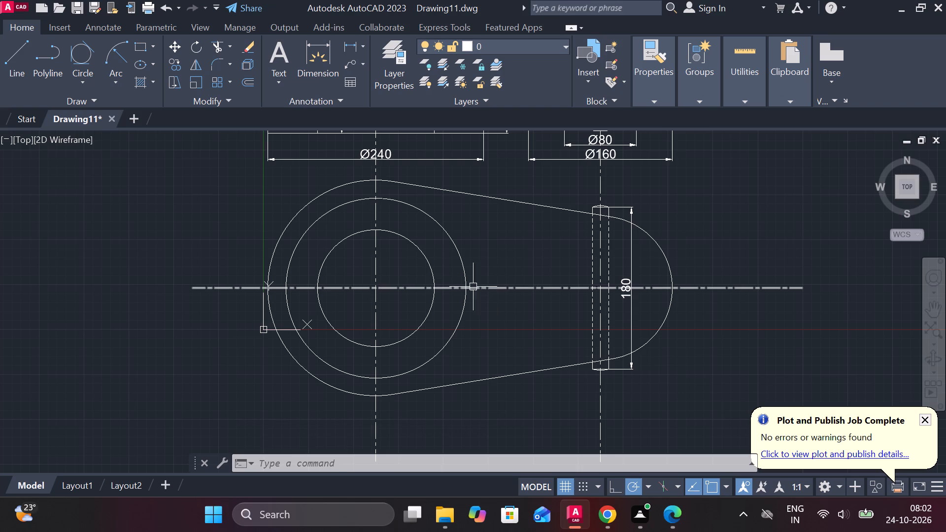
pyautogui.scroll(3, 436, 288)
pyautogui.press('l')
pyautogui.press('Return')
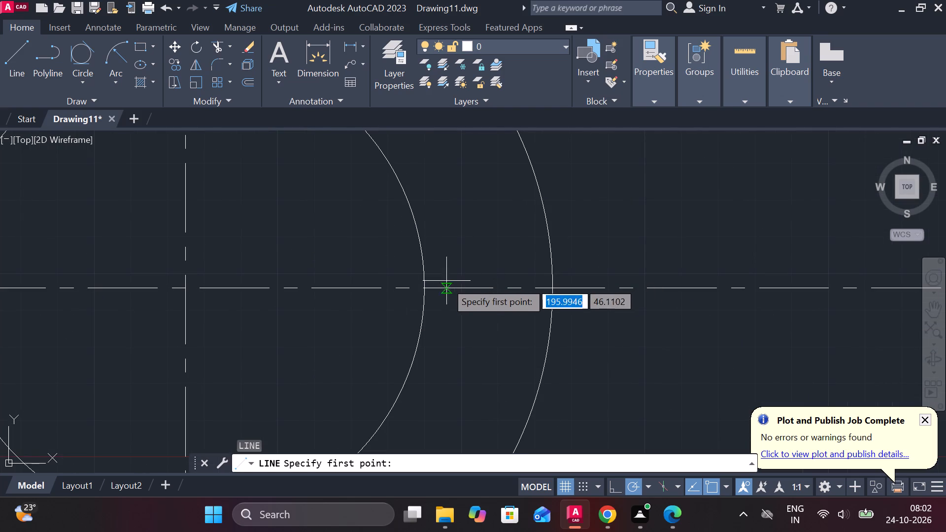
pyautogui.click(430, 290)
pyautogui.click(434, 199)
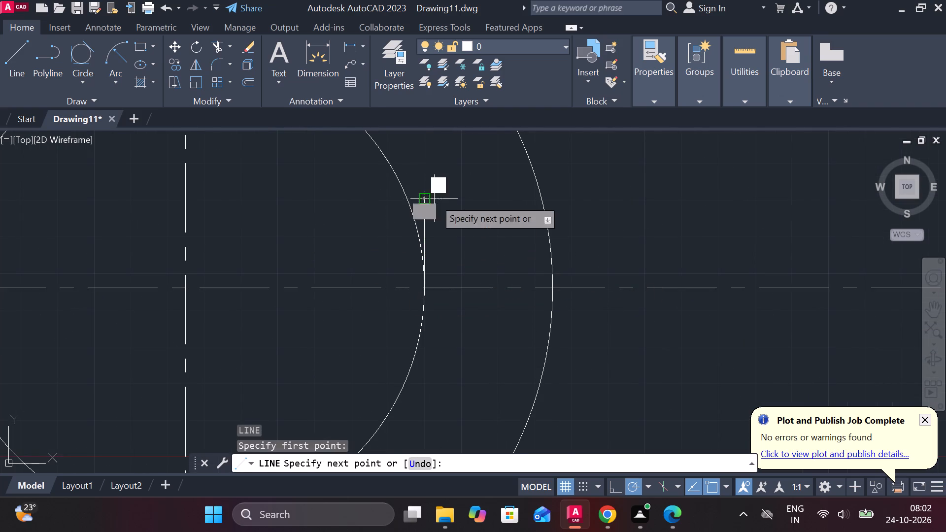
pyautogui.press('Escape')
# Offset the short vertical line at the bore by 9 towards the small end.
pyautogui.click(424, 216)
pyautogui.press('o')
pyautogui.press('Return')
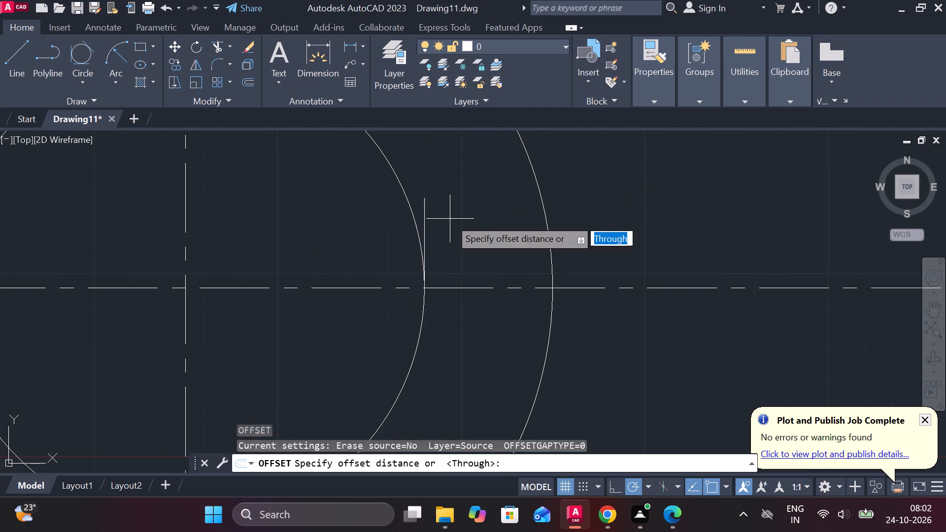
pyautogui.press('Return')
pyautogui.press('9')
pyautogui.press('Return')
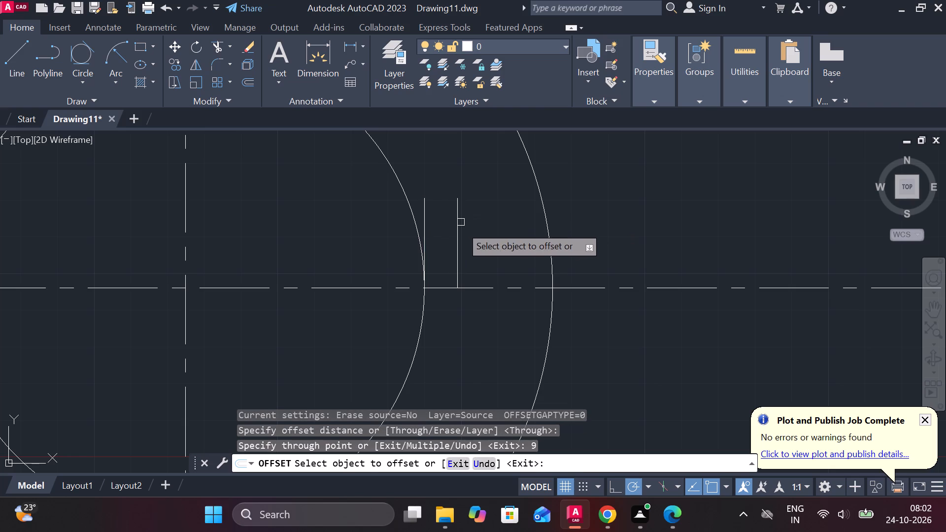
pyautogui.press('Escape')
# Lengthen the vertical line touching the large bore about 30 mm downward, past the horizontal centreline.
pyautogui.click(421, 202)
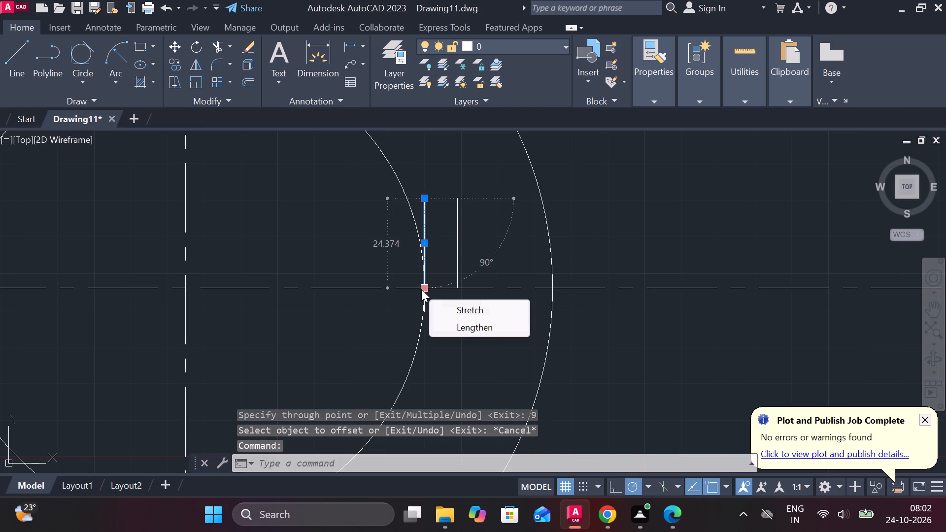
pyautogui.click(452, 320)
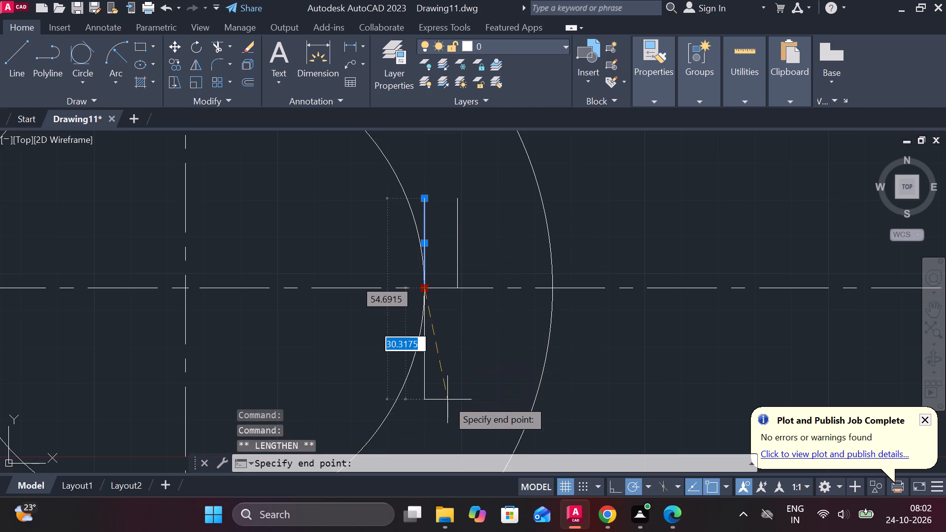
pyautogui.click(447, 402)
pyautogui.press('Escape')
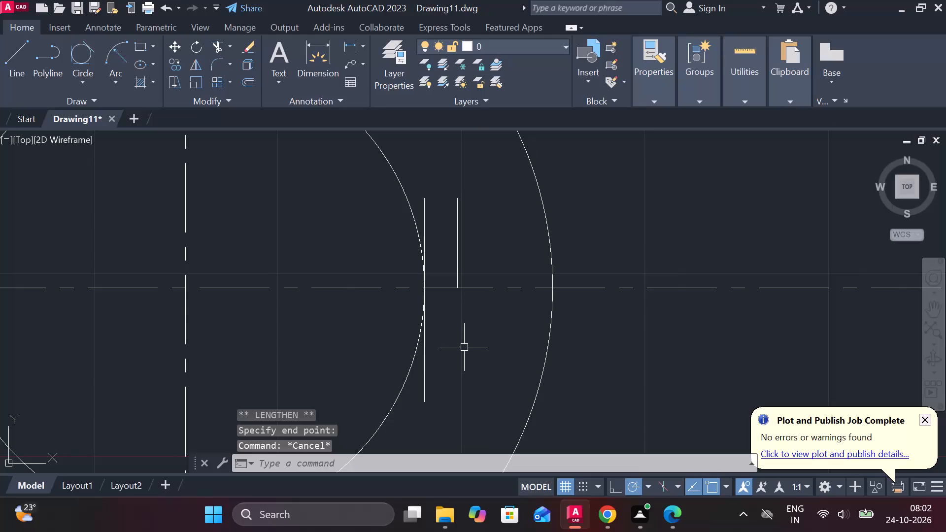
# Draw a 9 mm horizontal line along the centreline, joining the bore's edge to the offset vertical line.
pyautogui.press('l')
pyautogui.press('Return')
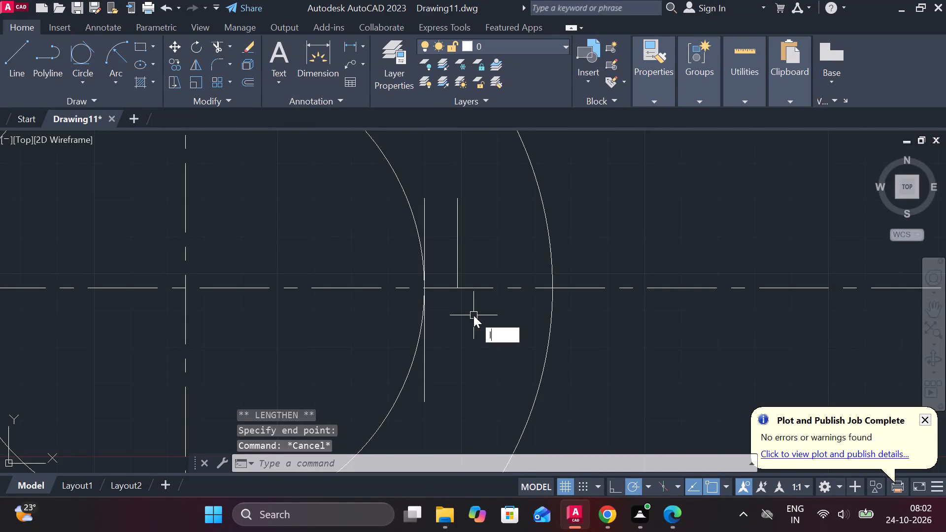
pyautogui.click(425, 289)
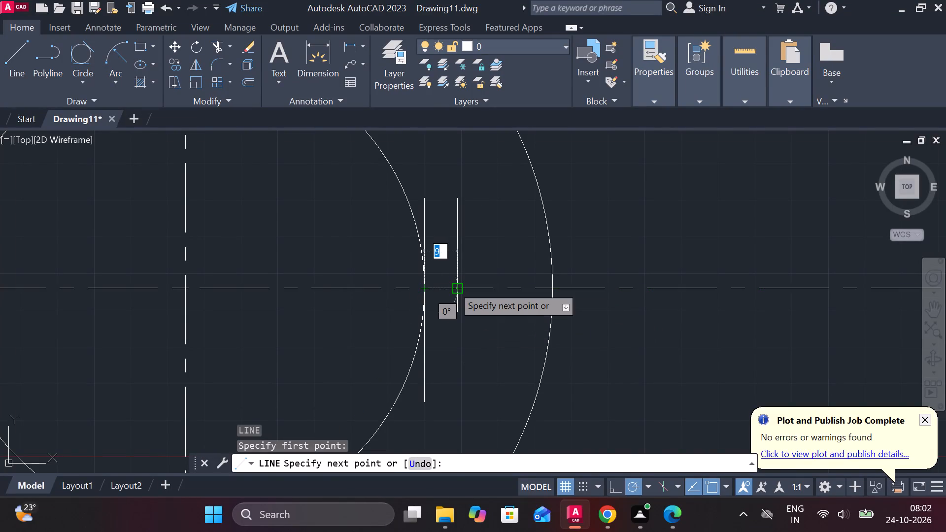
pyautogui.click(452, 286)
pyautogui.press('Escape')
# Offset the 9 mm horizontal line by 15 both above and below the centreline to form the keyway's sides.
pyautogui.click(452, 287)
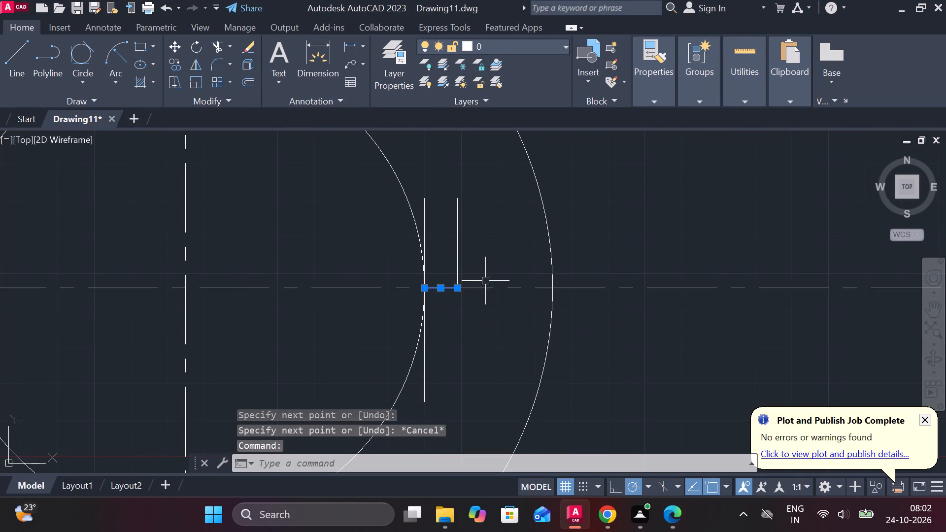
pyautogui.press('o')
pyautogui.press('Return')
pyautogui.press('Return')
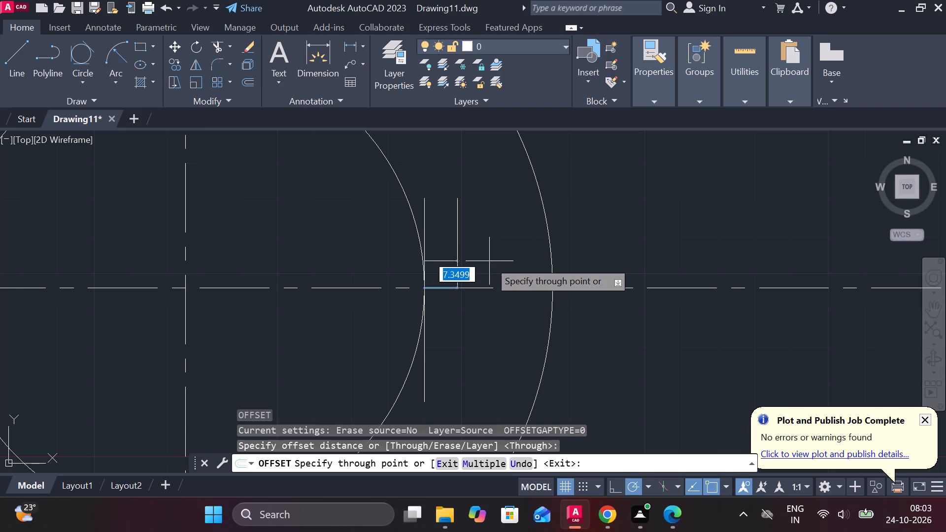
pyautogui.write('15')
pyautogui.press('Return')
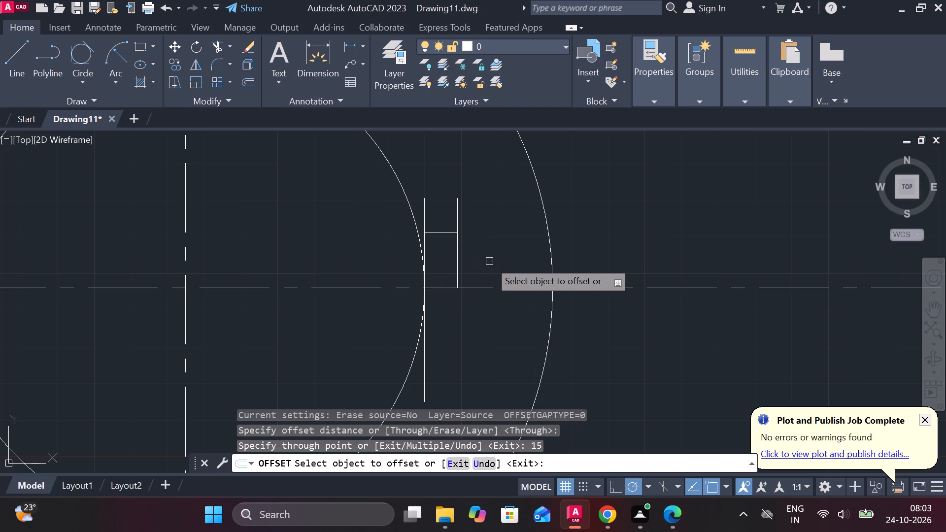
pyautogui.click(451, 289)
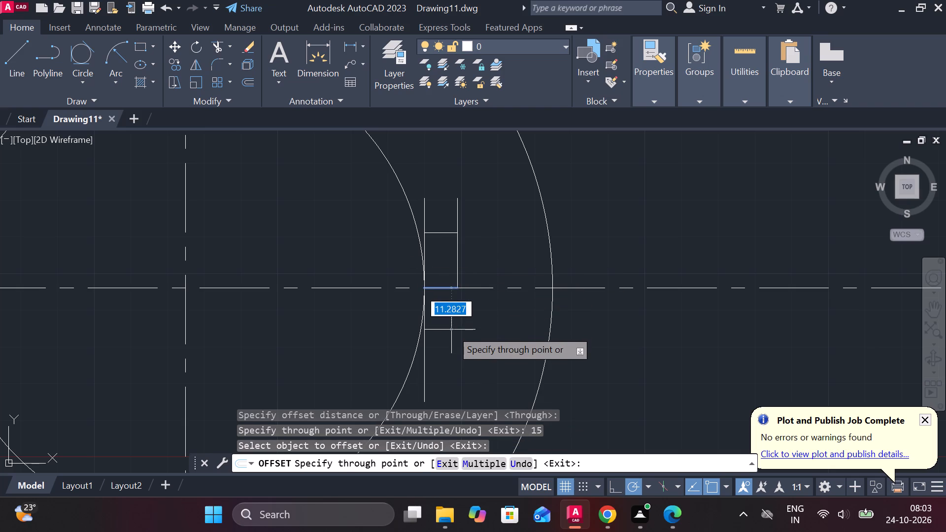
pyautogui.write('15')
pyautogui.press('Return')
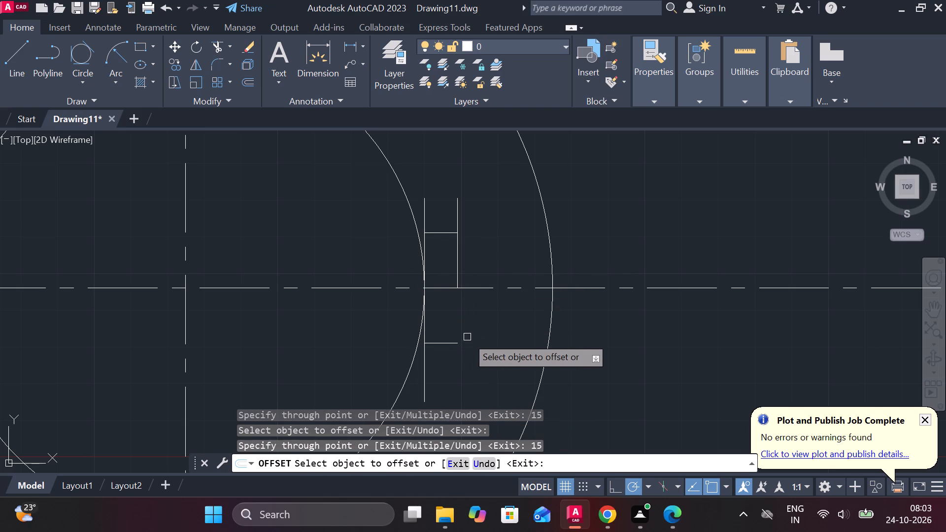
pyautogui.press('Escape')
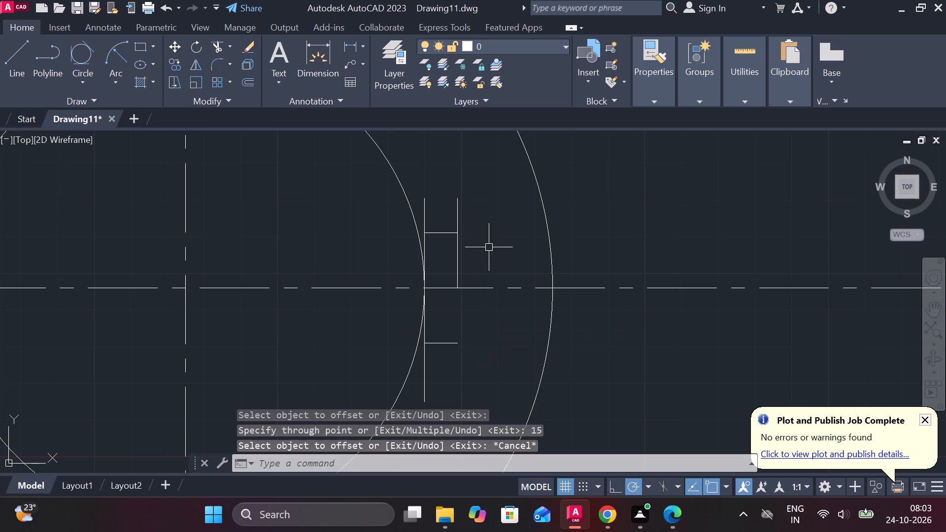
# Extend the keyway's upper and lower horizontal lines to the bore circle, and the lower one also to the next circle outward.
pyautogui.scroll(1, 479, 236)
pyautogui.write('ex')
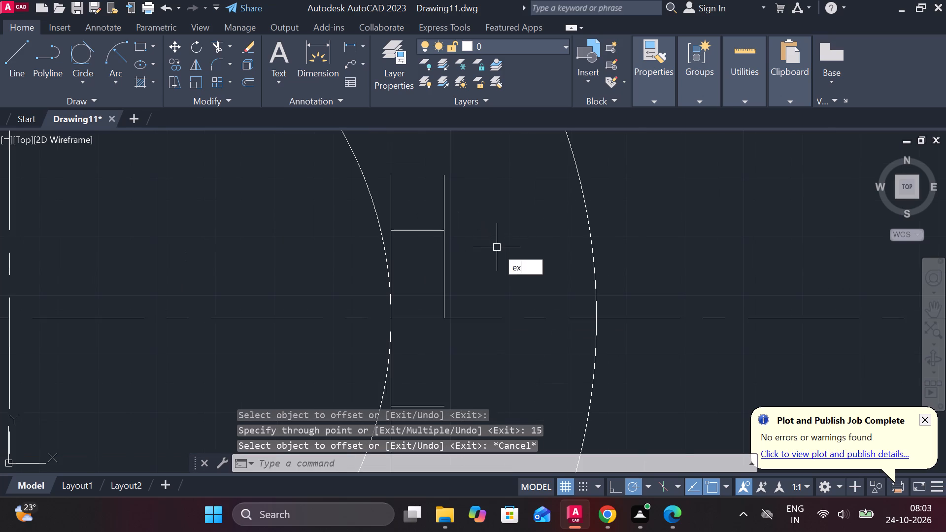
pyautogui.press('space')
pyautogui.click(412, 231)
pyautogui.moveTo(414, 355); pyautogui.dragTo(418, 304, button='middle')
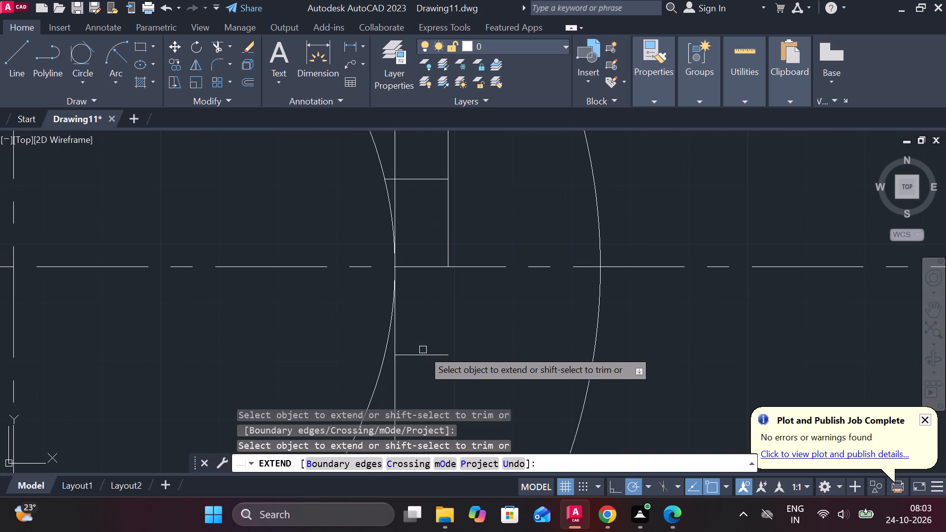
pyautogui.click(423, 355)
pyautogui.click(404, 352)
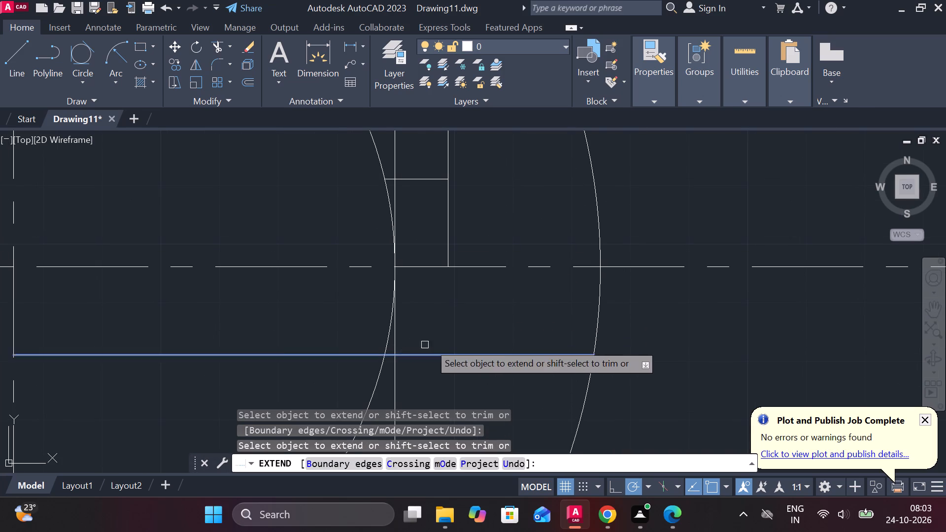
pyautogui.press('Escape')
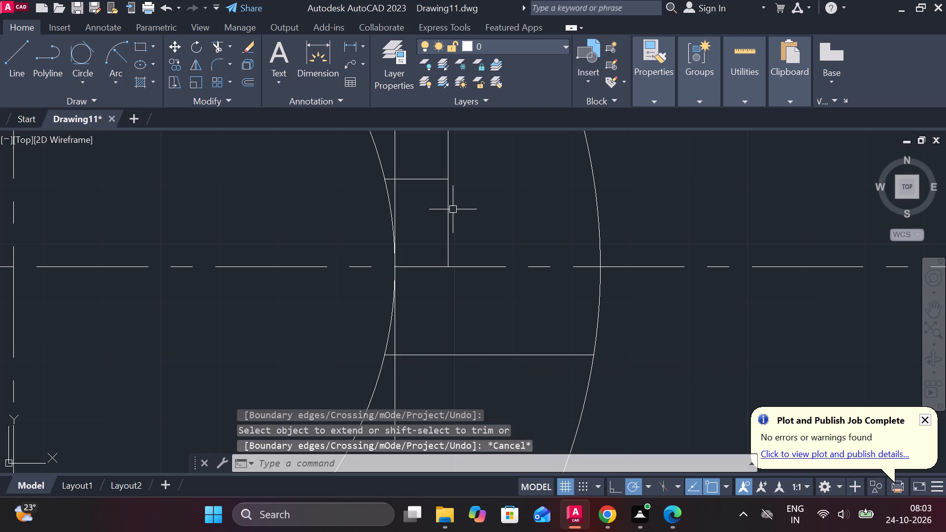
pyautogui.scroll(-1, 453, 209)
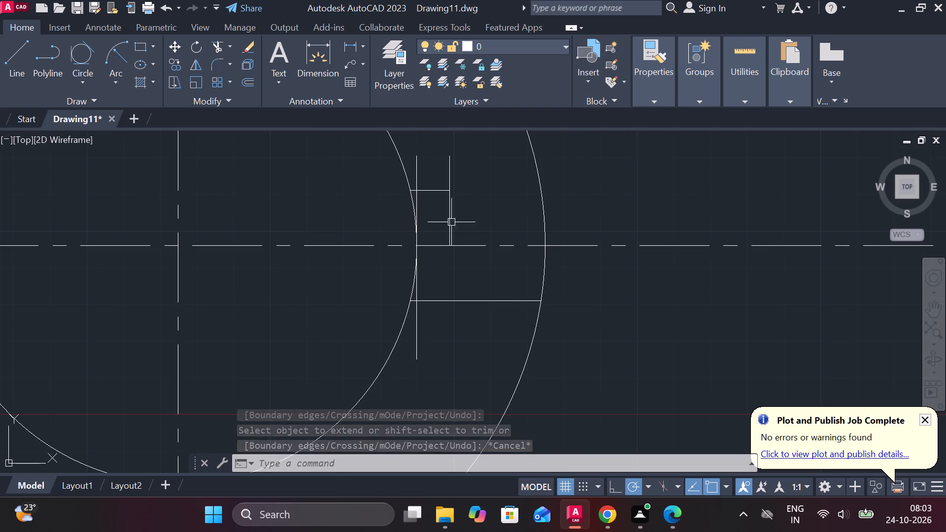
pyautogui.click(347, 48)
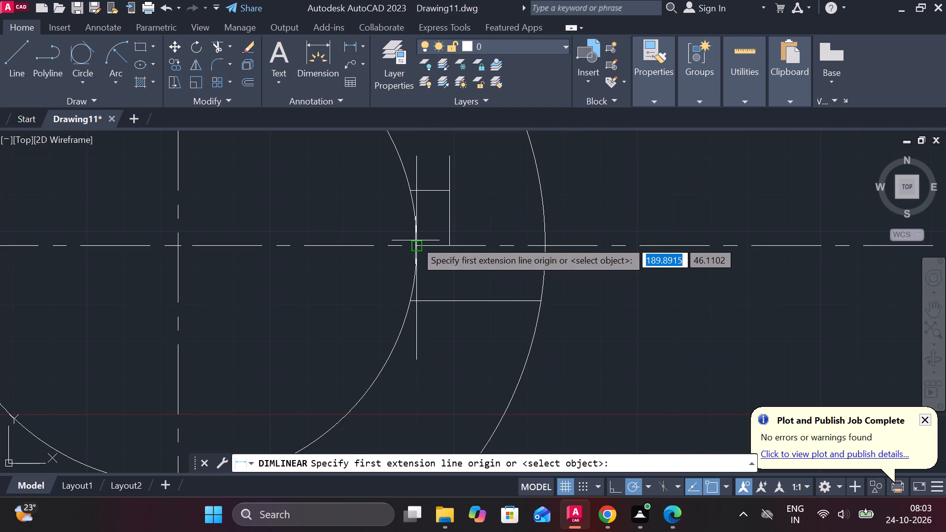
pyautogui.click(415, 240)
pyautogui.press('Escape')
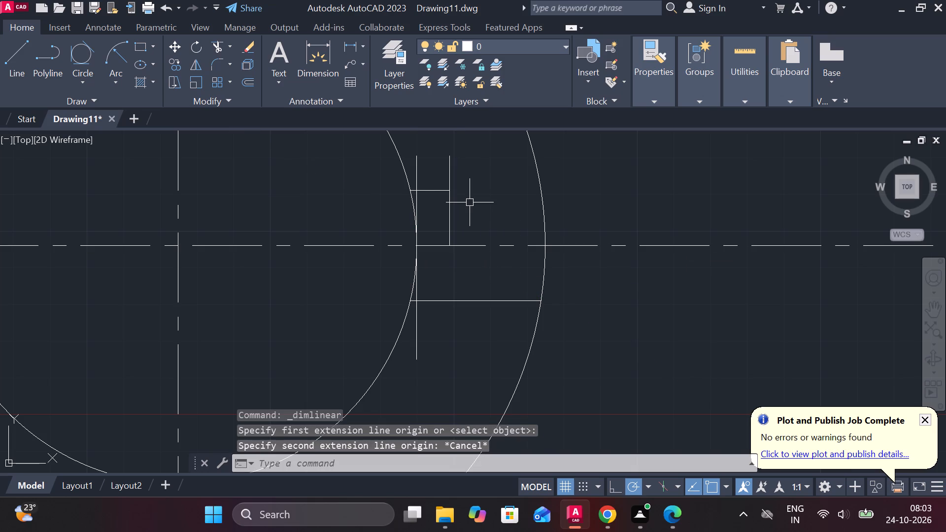
# Trim away the vertical line at the bore's edge and the bore arc between the keyway's two horizontal sides.
pyautogui.scroll(1, 446, 208)
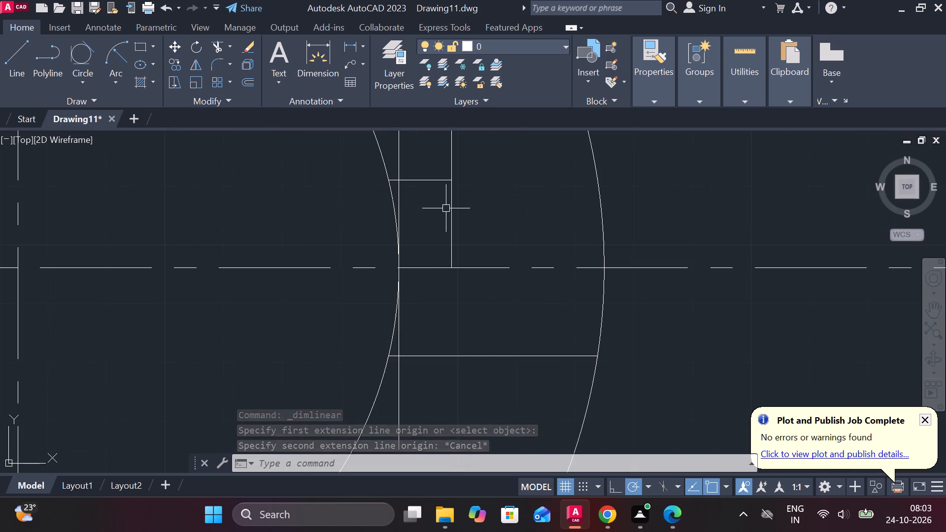
pyautogui.write('tr')
pyautogui.press('space')
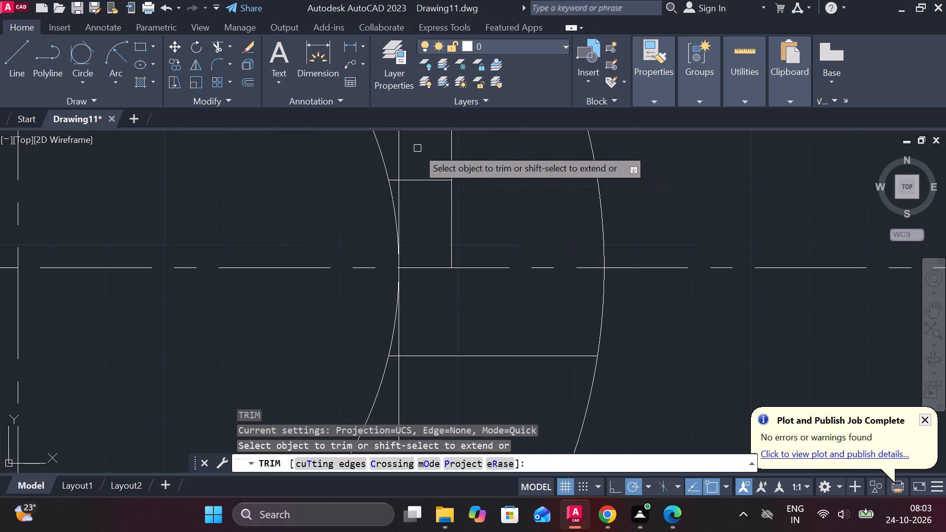
pyautogui.click(402, 153)
pyautogui.click(399, 191)
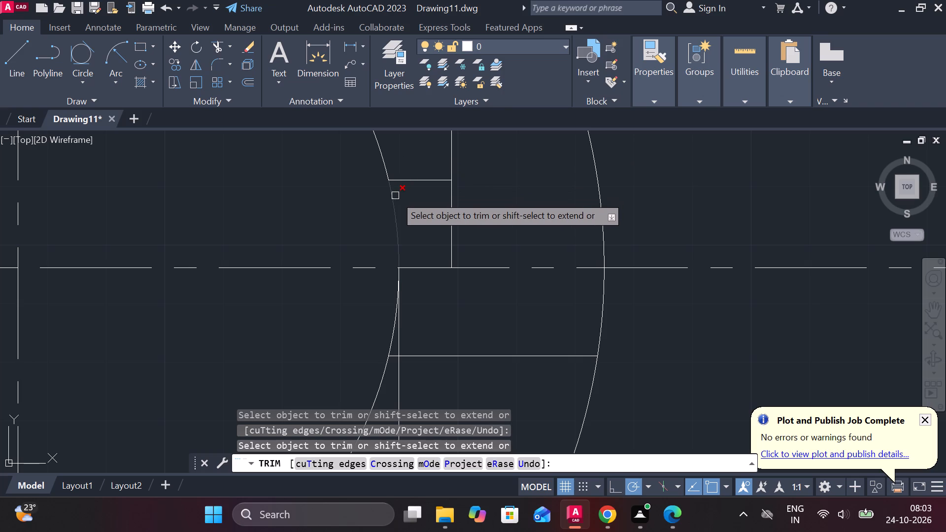
pyautogui.click(395, 196)
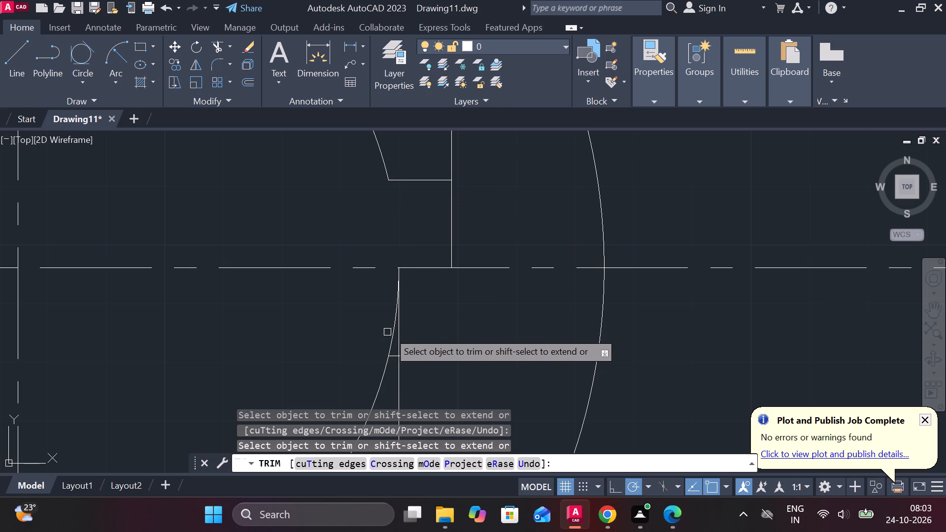
pyautogui.click(390, 331)
pyautogui.click(400, 326)
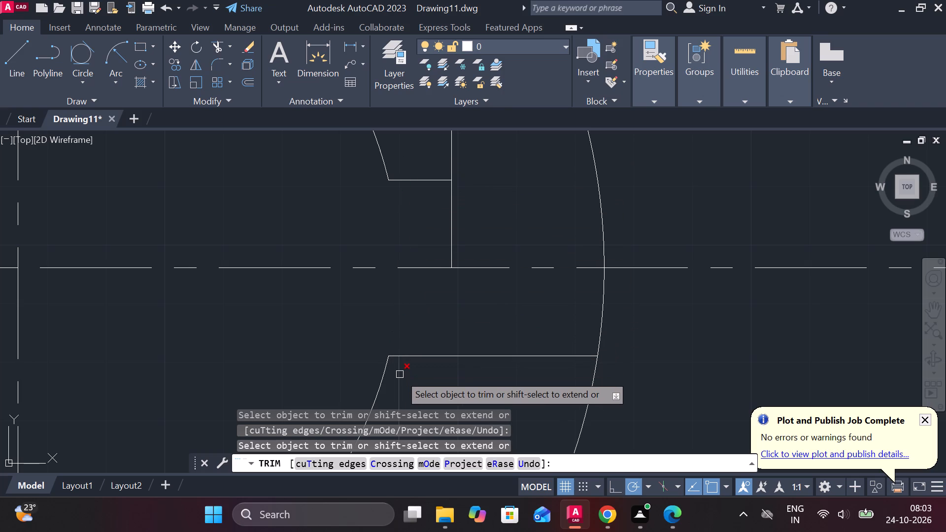
pyautogui.click(400, 374)
pyautogui.moveTo(444, 319); pyautogui.dragTo(401, 259, button='middle')
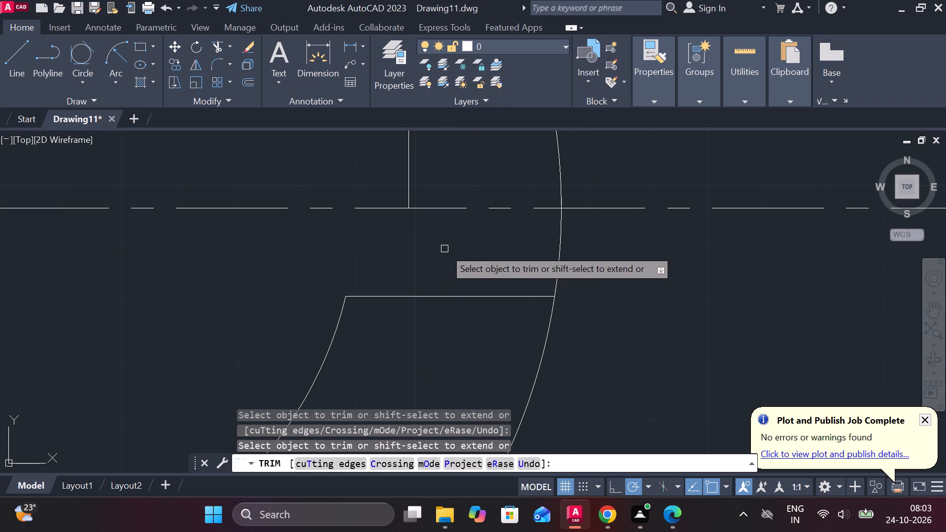
pyautogui.press('Escape')
# Extend the keyway's outer vertical line down to its lower horizontal side.
pyautogui.write('ex')
pyautogui.press('space')
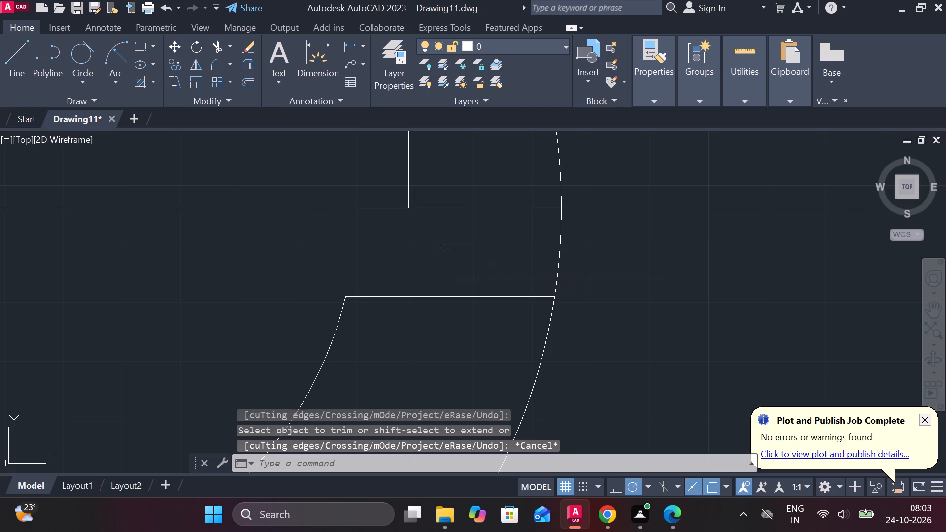
pyautogui.click(409, 184)
pyautogui.press('Escape')
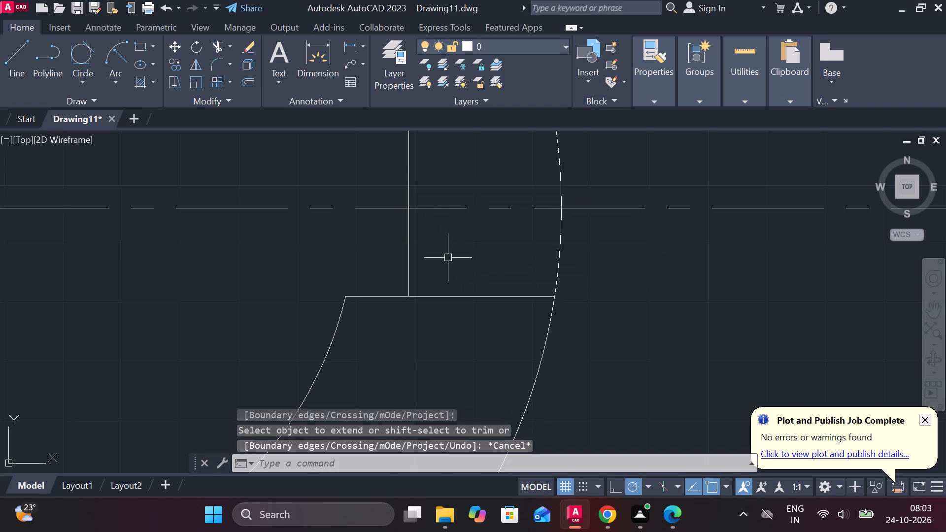
# Trim the lower keyway side beyond the outer vertical line and the vertical line above the upper side, closing the keyway's corners.
pyautogui.write('tr')
pyautogui.press('space')
pyautogui.moveTo(462, 262); pyautogui.dragTo(455, 332)
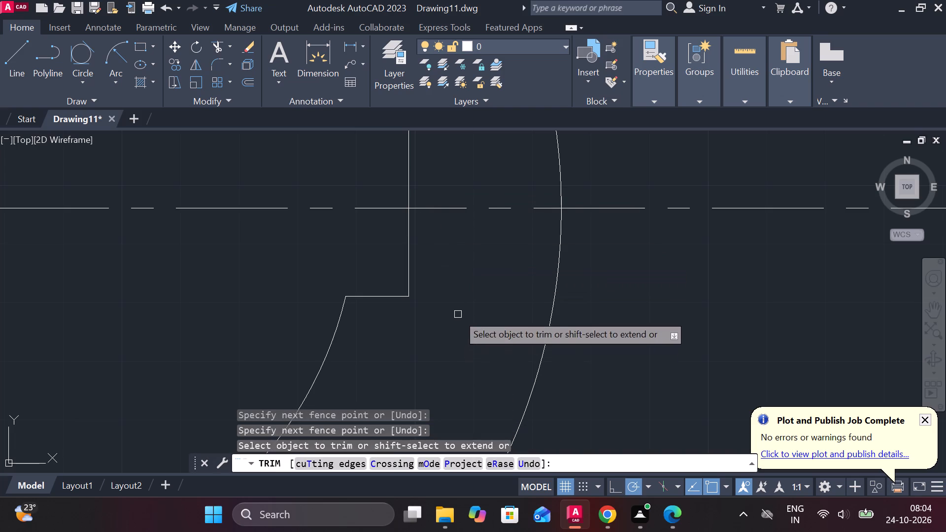
pyautogui.moveTo(458, 314); pyautogui.dragTo(448, 396, button='middle')
pyautogui.click(401, 184)
pyautogui.scroll(-1, 445, 203)
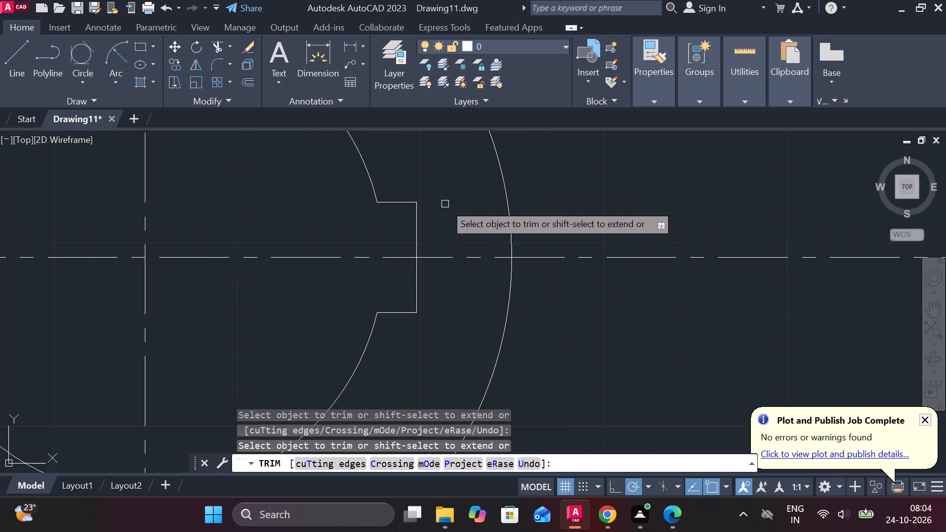
pyautogui.scroll(-1, 466, 250)
pyautogui.scroll(-1, 518, 275)
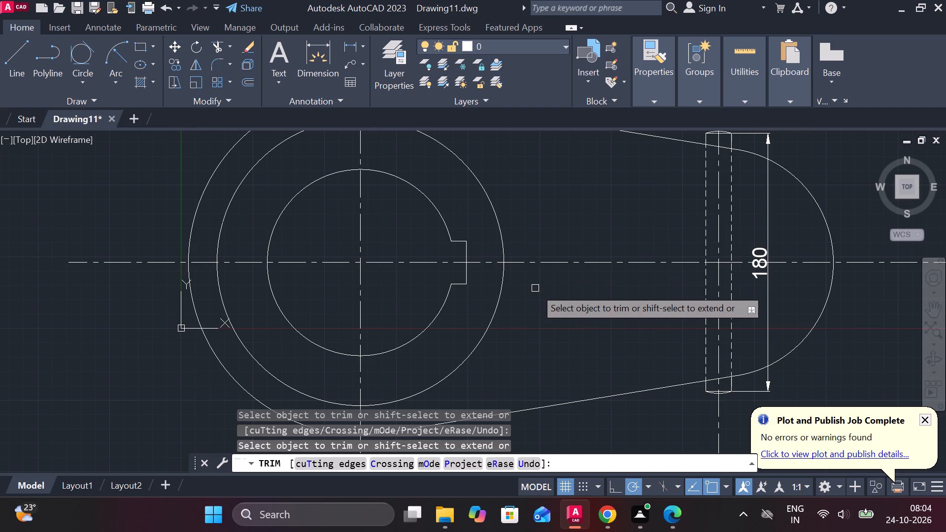
pyautogui.scroll(-1, 516, 260)
pyautogui.scroll(1, 516, 260)
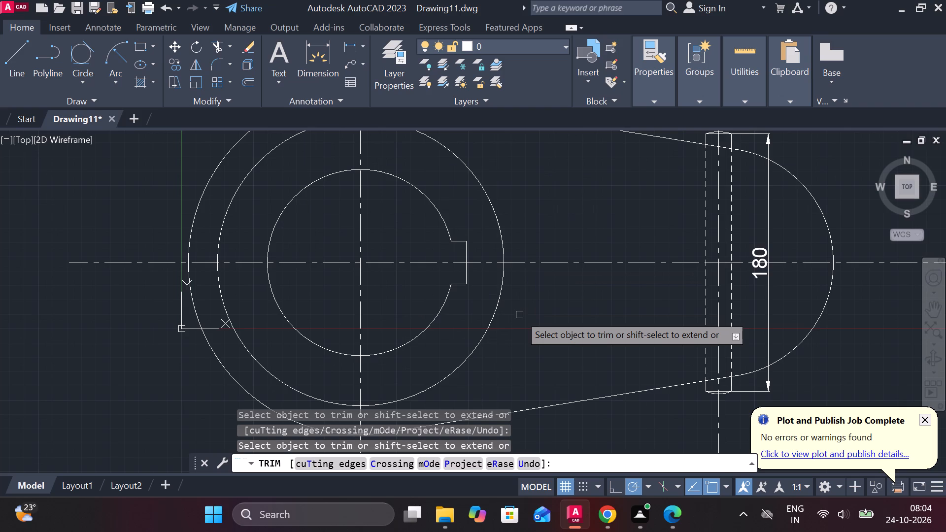
pyautogui.press('Escape')
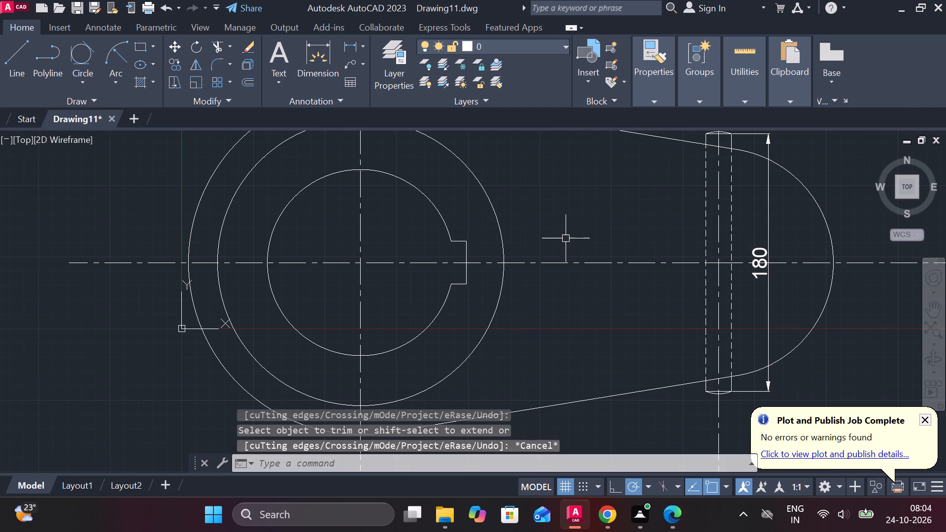
# Draw a 65 diameter circle centred where the horizontal centreline meets the circle just outside the keyed bore.
pyautogui.write('c')
pyautogui.press('space')
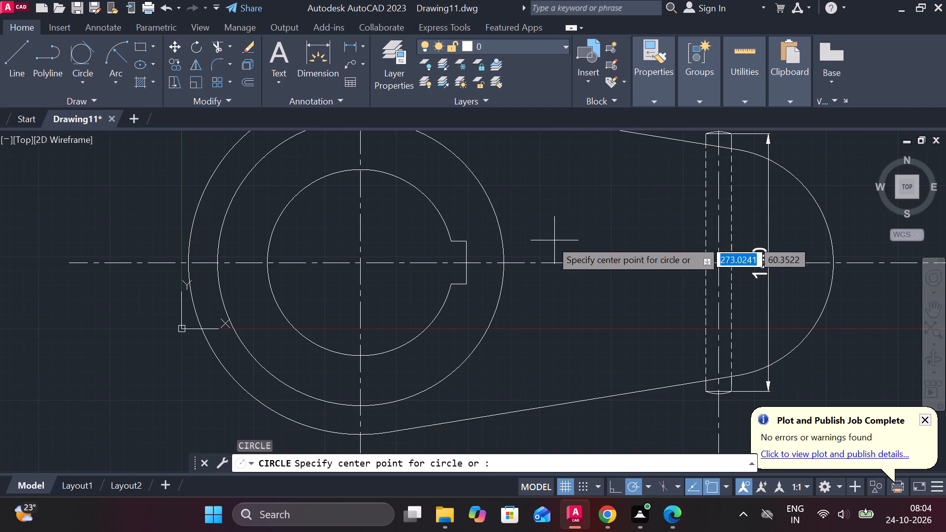
pyautogui.click(502, 264)
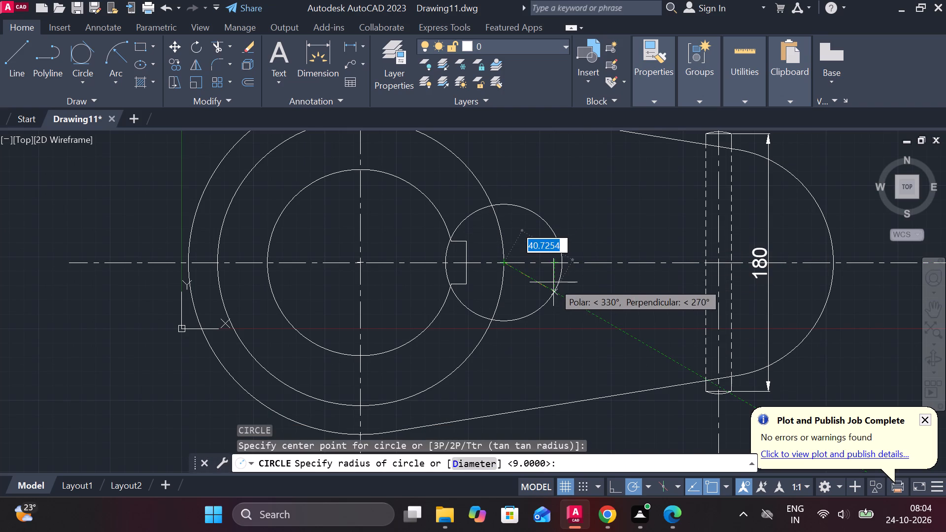
pyautogui.write('d')
pyautogui.press('space')
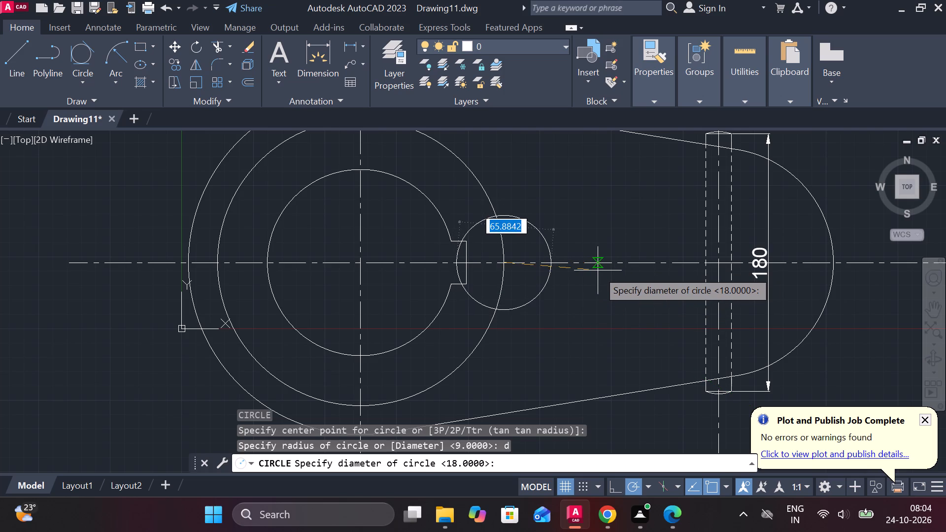
pyautogui.scroll(2, 598, 270)
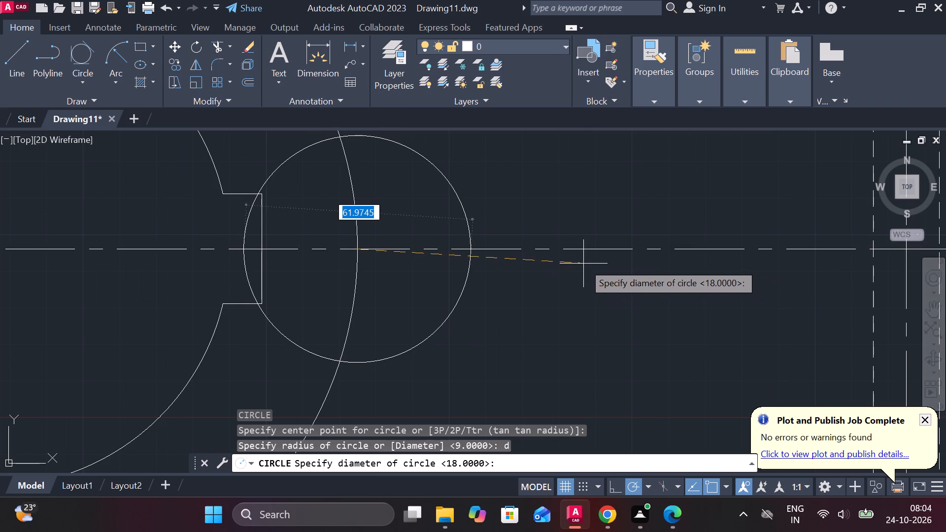
pyautogui.write('65')
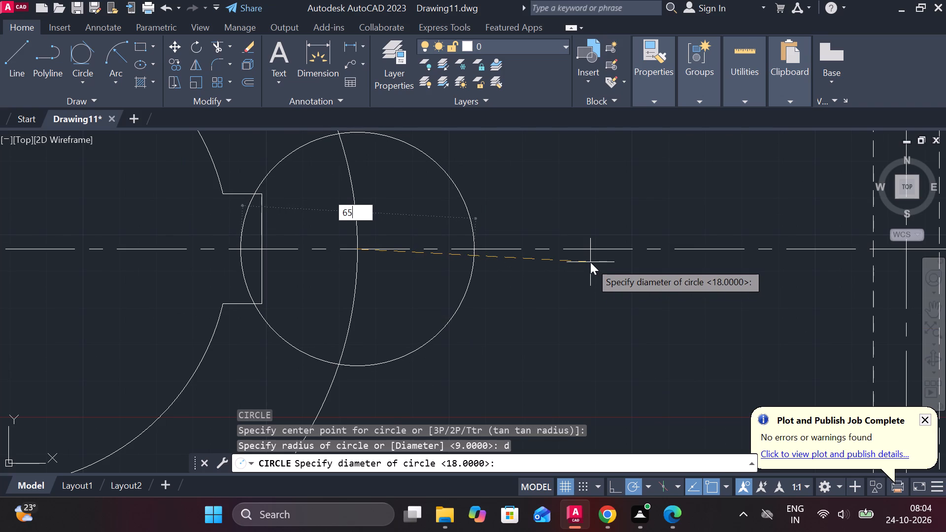
pyautogui.press('space')
# Trim away the part of the large end's middle circle that lies inside the 65 diameter circle.
pyautogui.scroll(-1, 608, 291)
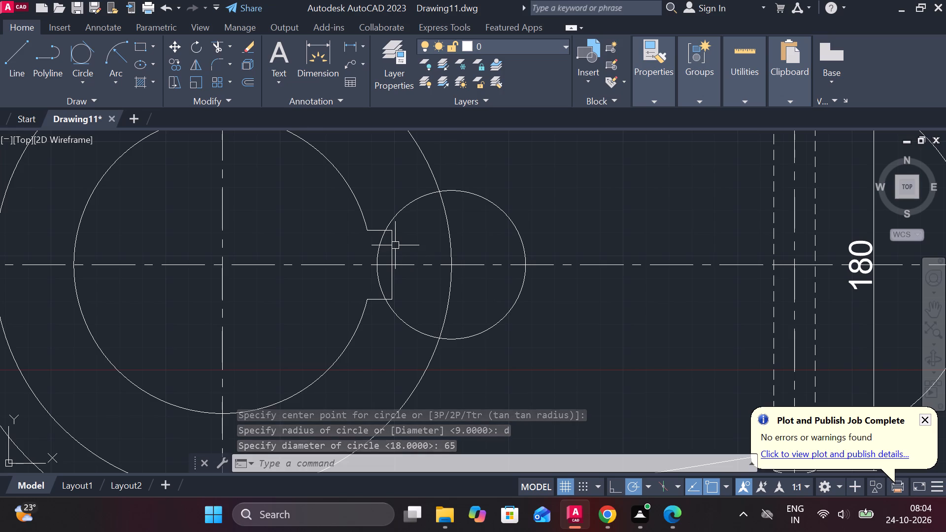
pyautogui.scroll(1, 395, 245)
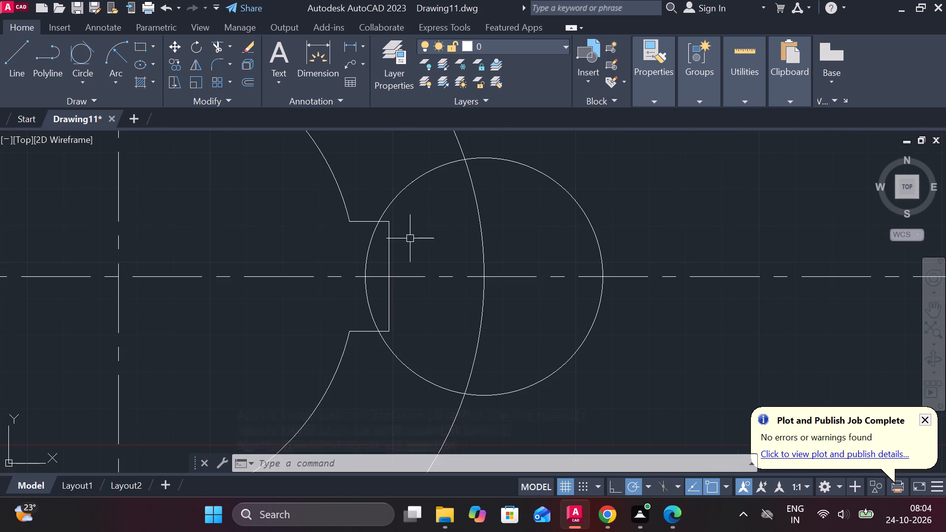
pyautogui.scroll(-2, 410, 238)
pyautogui.write('tr')
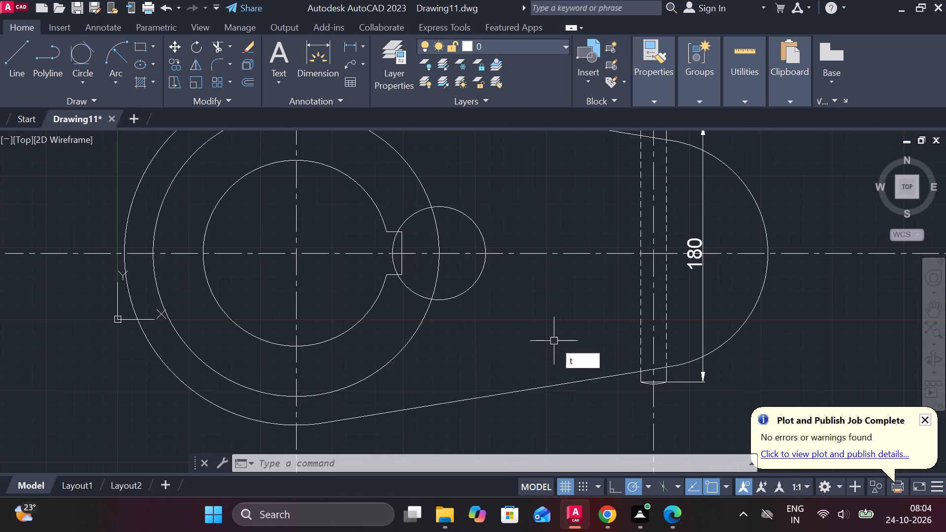
pyautogui.press('space')
pyautogui.click(438, 225)
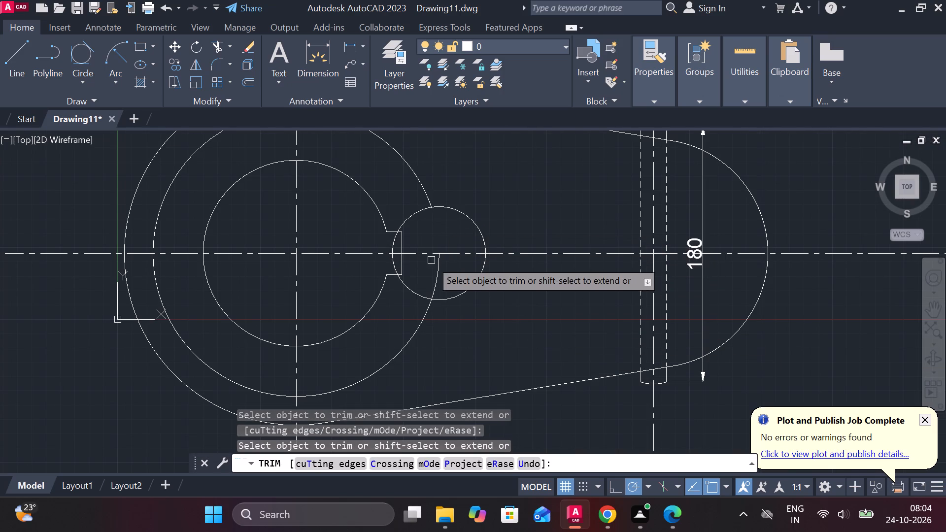
pyautogui.click(436, 273)
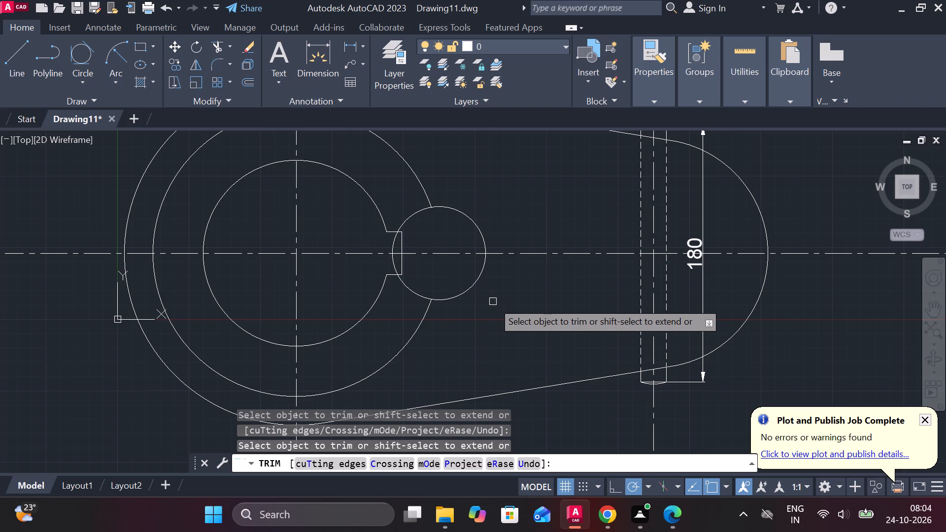
pyautogui.moveTo(523, 319); pyautogui.dragTo(471, 290, button='middle')
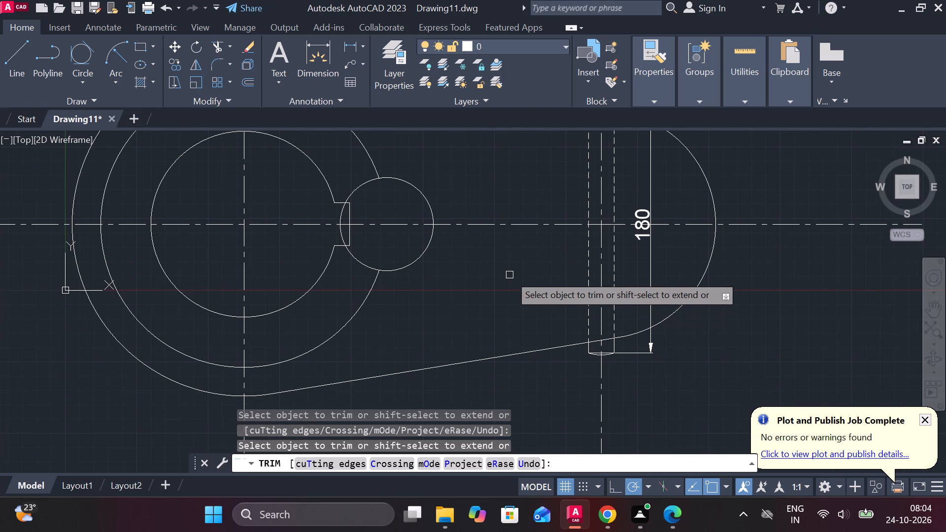
pyautogui.press('Escape')
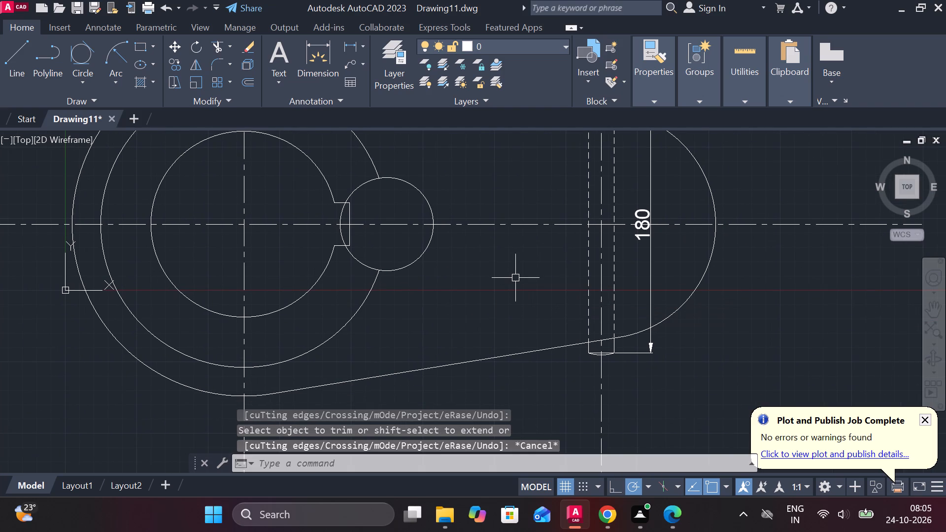
# Draw a 95 diameter circle centred where the small end's vertical centreline crosses the horizontal centreline.
pyautogui.write('c')
pyautogui.press('space')
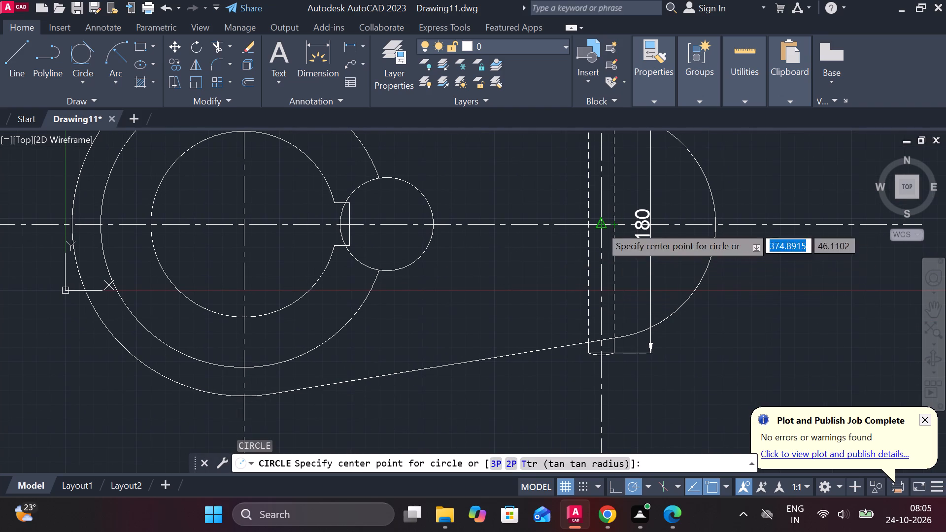
pyautogui.click(600, 226)
pyautogui.write('d')
pyautogui.press('space')
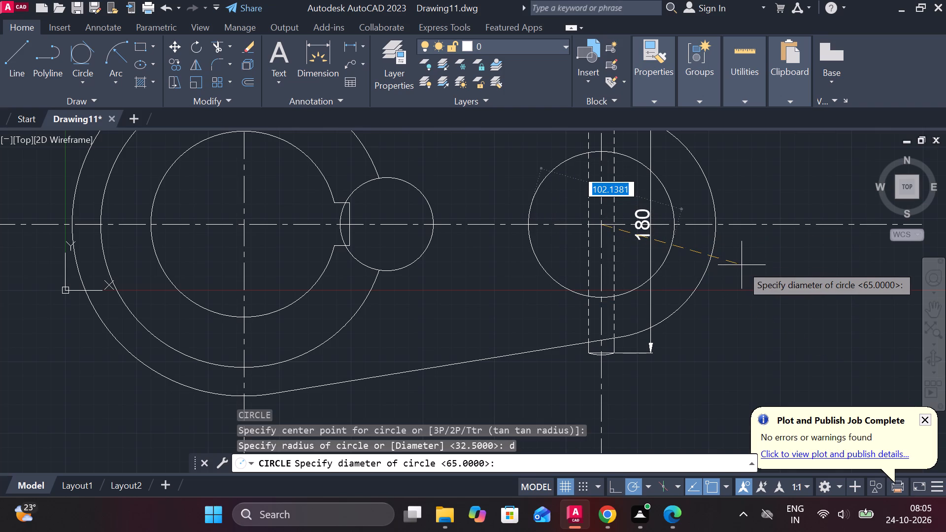
pyautogui.write('95')
pyautogui.press('space')
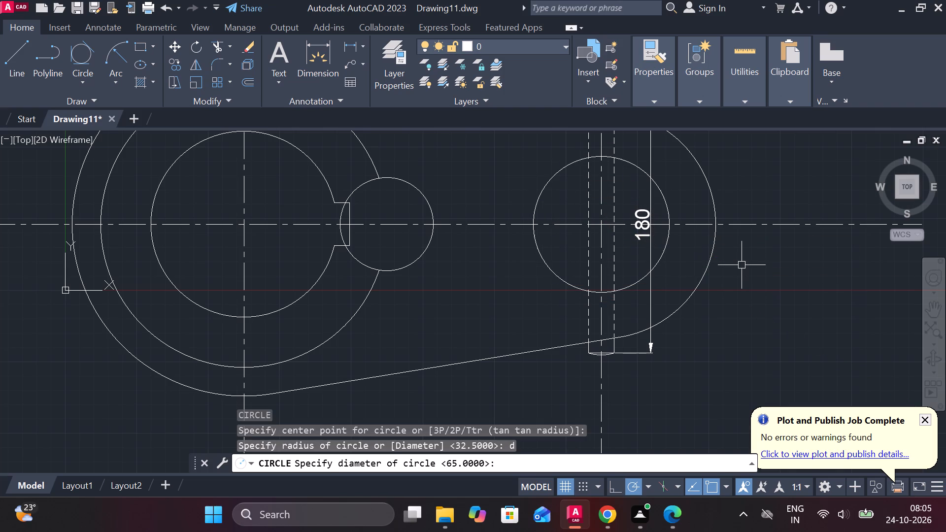
# Draw a line tangent to the upper sides of the 95 and 65 diameter circles.
pyautogui.moveTo(722, 204); pyautogui.dragTo(638, 259, button='middle')
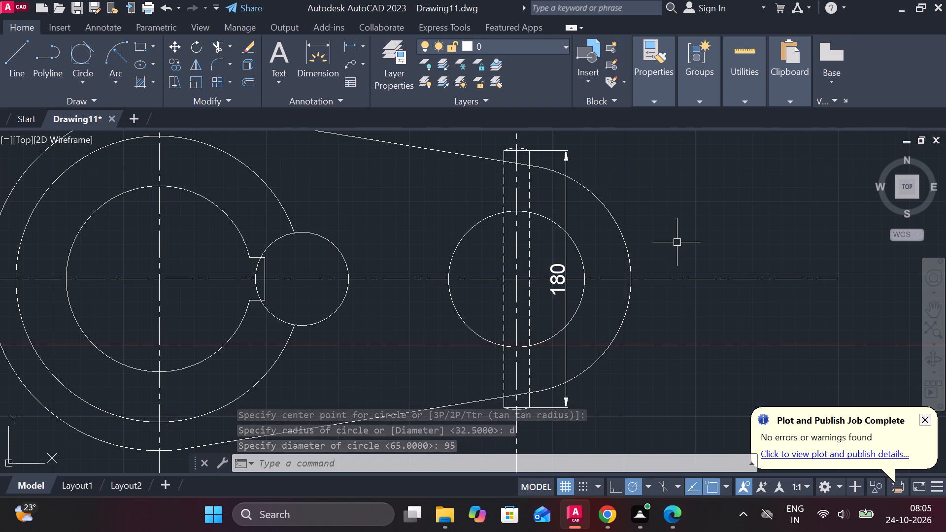
pyautogui.press('l')
pyautogui.press('Return')
pyautogui.write('tan')
pyautogui.press('space')
pyautogui.click(516, 214)
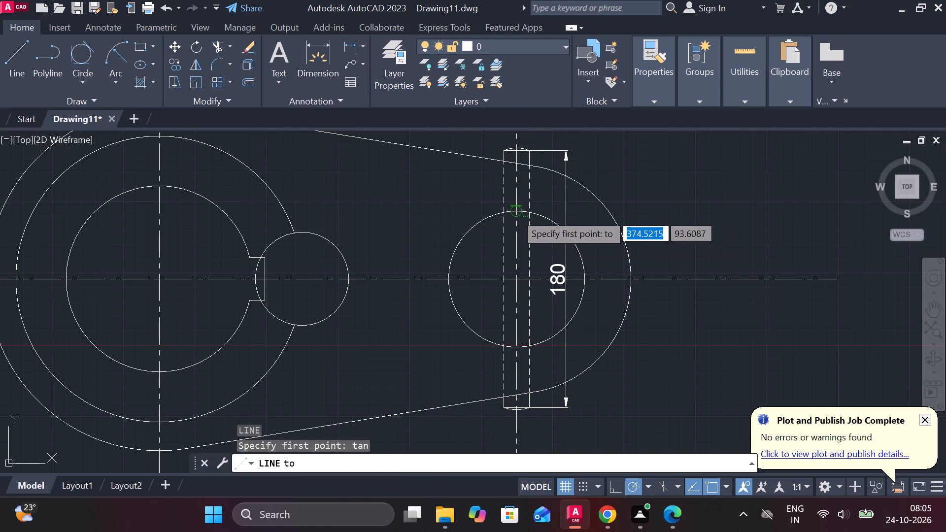
pyautogui.write('tan')
pyautogui.press('space')
pyautogui.click(326, 235)
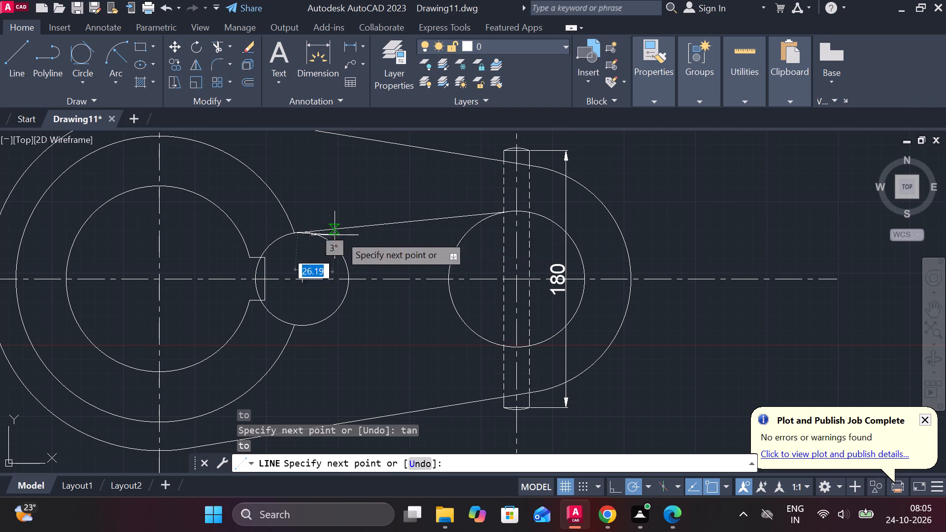
pyautogui.press('Escape')
# Draw a line tangent to the lower sides of the 95 and 65 diameter circles.
pyautogui.write('l')
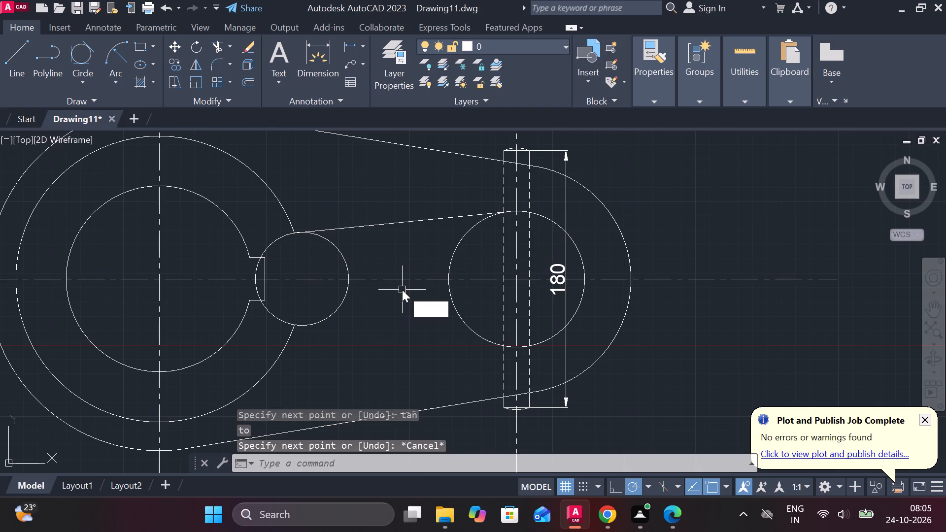
pyautogui.press('space')
pyautogui.write('tan')
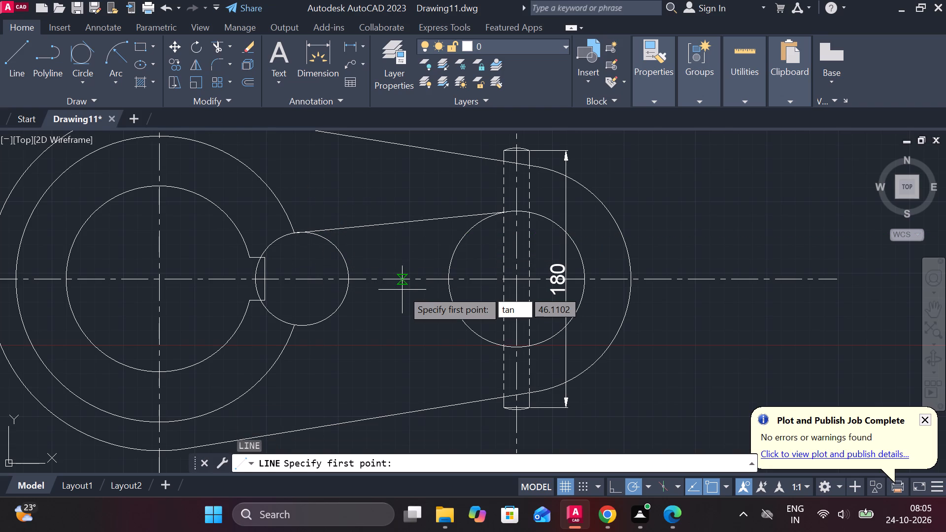
pyautogui.press('space')
pyautogui.click(491, 347)
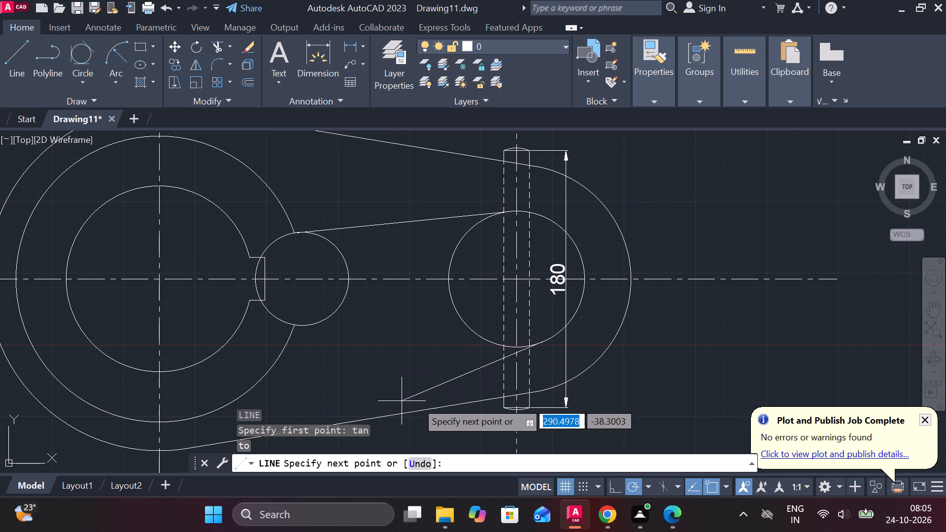
pyautogui.write('tan')
pyautogui.press('space')
pyautogui.click(320, 334)
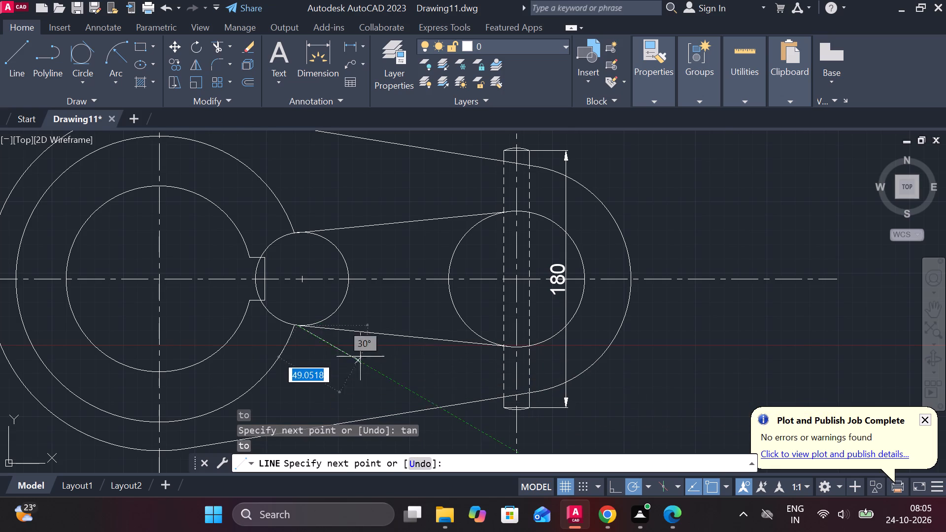
pyautogui.press('Escape')
# Trim the 95 diameter circle's inner arc, facing the large end, between the two tangent lines.
pyautogui.write('tr')
pyautogui.press('space')
pyautogui.click(462, 232)
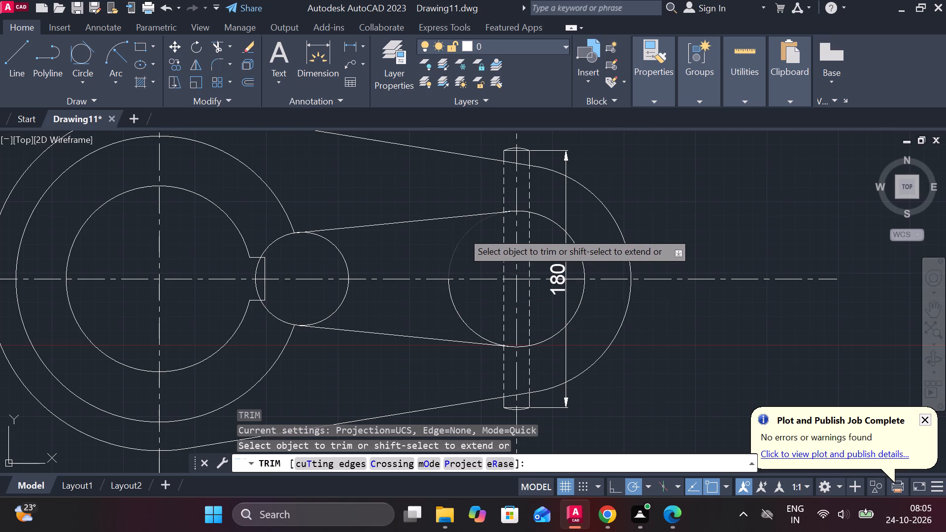
pyautogui.click(457, 311)
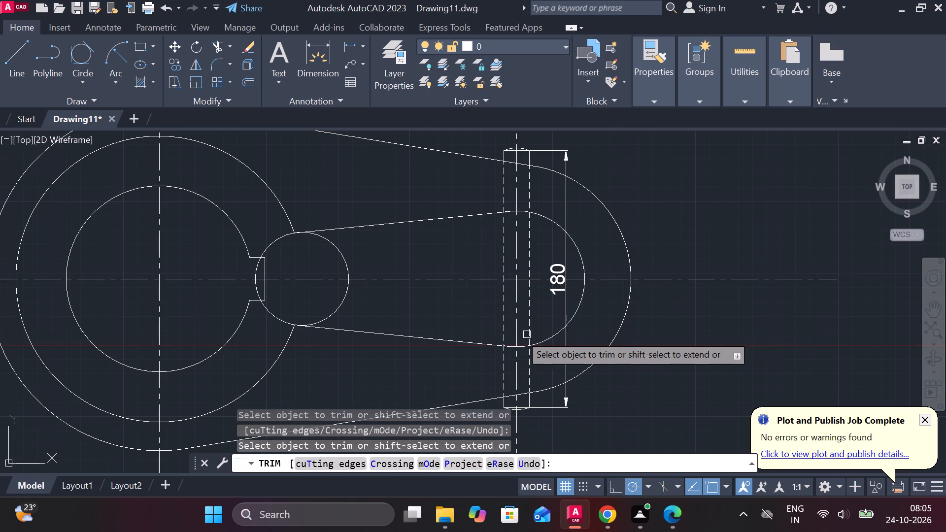
# Trim the leftover arc slivers of the 95 diameter circle beside the lower and upper tangent points.
pyautogui.scroll(3, 502, 334)
pyautogui.scroll(5, 520, 390)
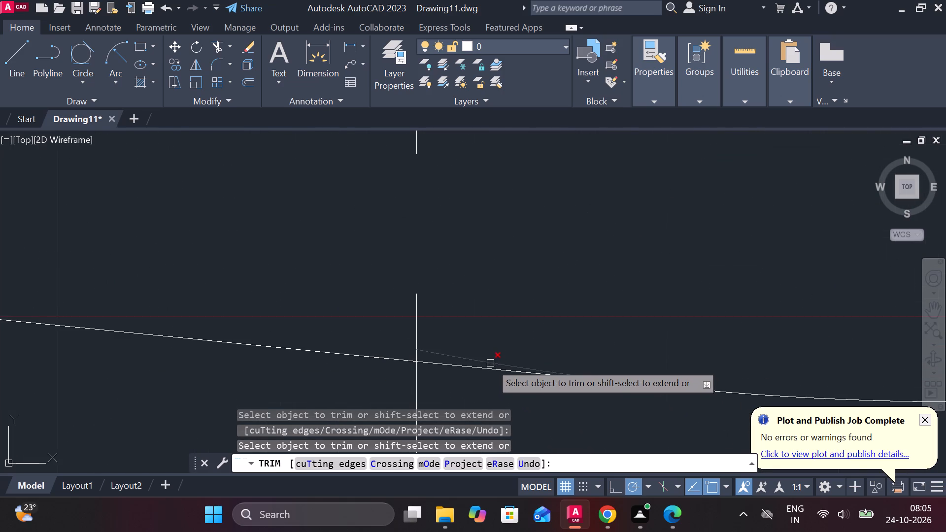
pyautogui.click(489, 362)
pyautogui.scroll(-4, 491, 358)
pyautogui.scroll(-7, 544, 200)
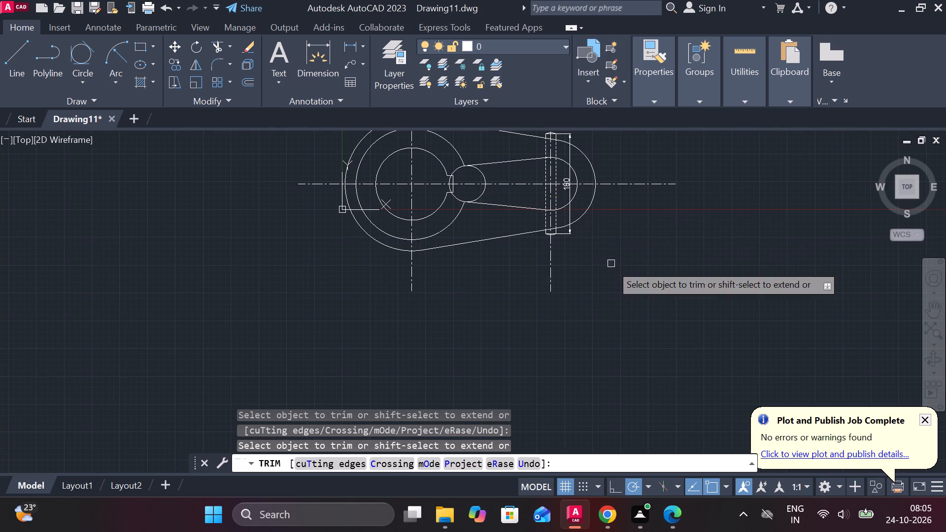
pyautogui.moveTo(612, 267); pyautogui.dragTo(491, 446, button='middle')
pyautogui.scroll(4, 429, 329)
pyautogui.moveTo(431, 360); pyautogui.dragTo(448, 277, button='middle')
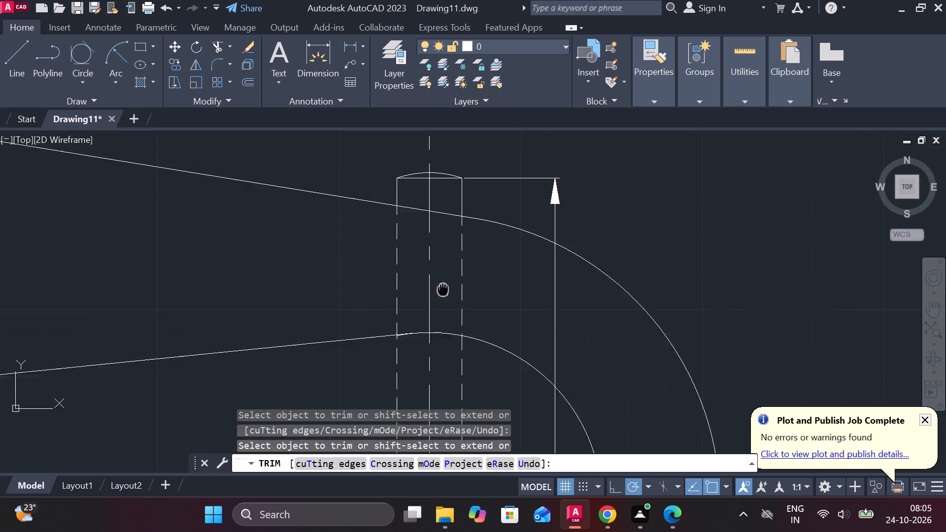
pyautogui.scroll(4, 428, 322)
pyautogui.scroll(3, 310, 252)
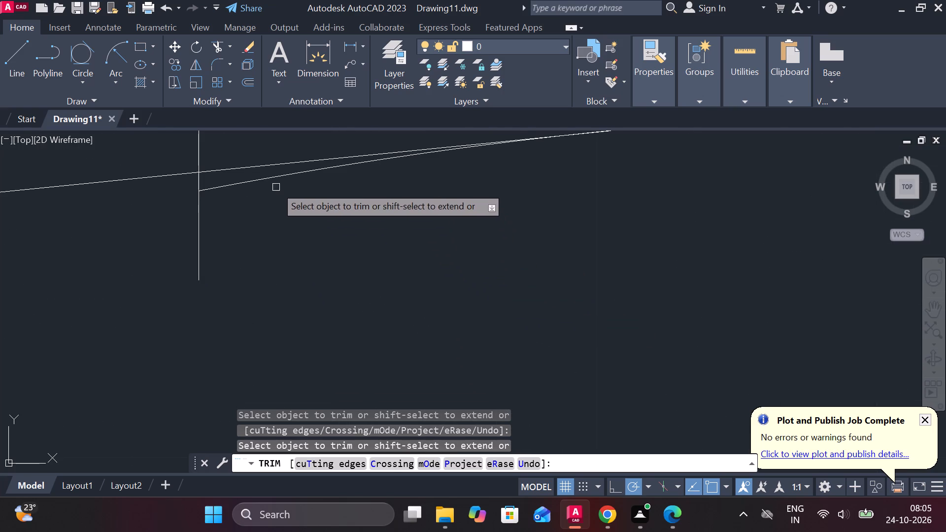
pyautogui.click(269, 178)
pyautogui.scroll(-3, 308, 230)
pyautogui.scroll(-8, 400, 256)
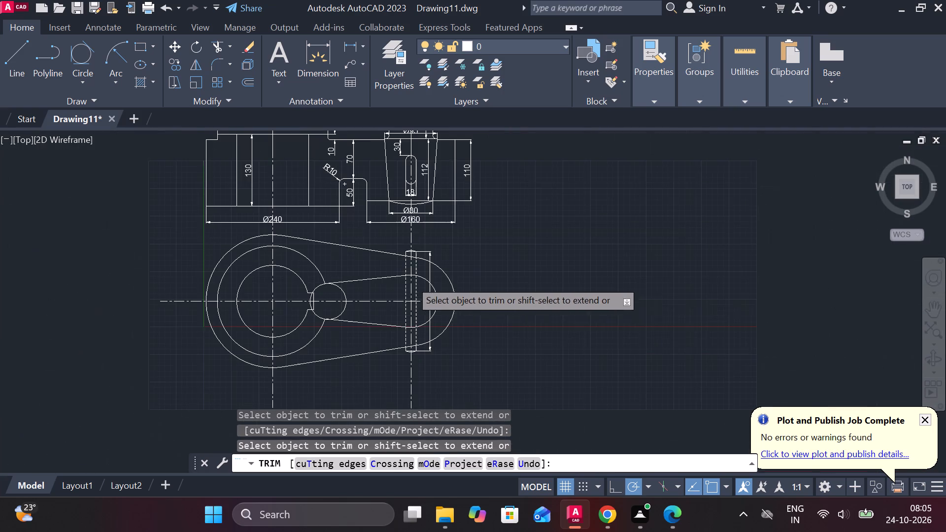
pyautogui.moveTo(524, 339); pyautogui.dragTo(619, 268, button='middle')
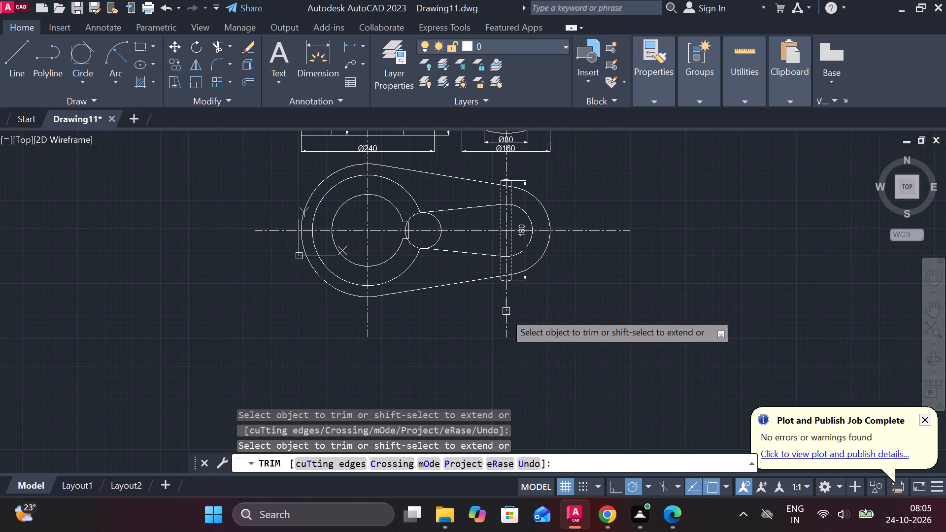
pyautogui.scroll(2, 420, 280)
pyautogui.moveTo(460, 355); pyautogui.dragTo(468, 400, button='middle')
pyautogui.press('Escape')
# Change the linetype of the keyway's outer vertical line to DASHED.
pyautogui.scroll(1, 442, 281)
pyautogui.moveTo(446, 308); pyautogui.dragTo(425, 447, button='middle')
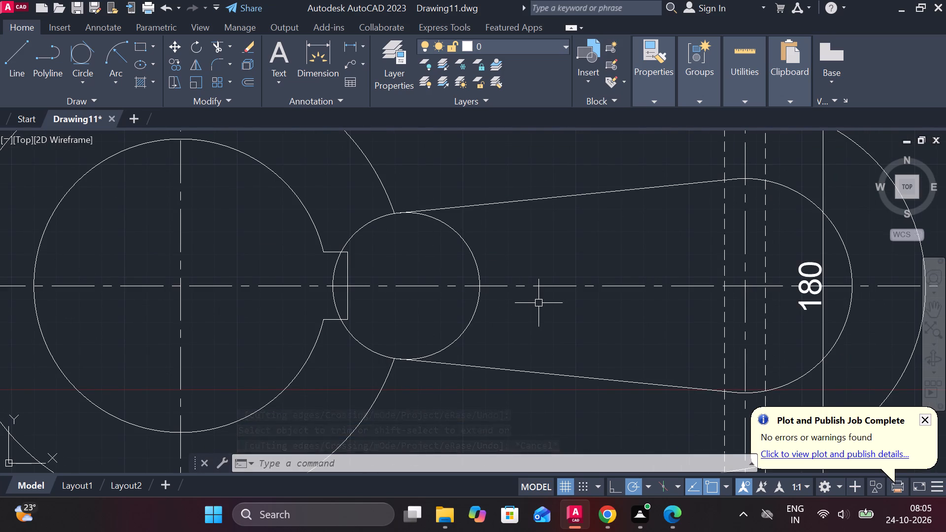
pyautogui.scroll(2, 344, 298)
pyautogui.click(350, 259)
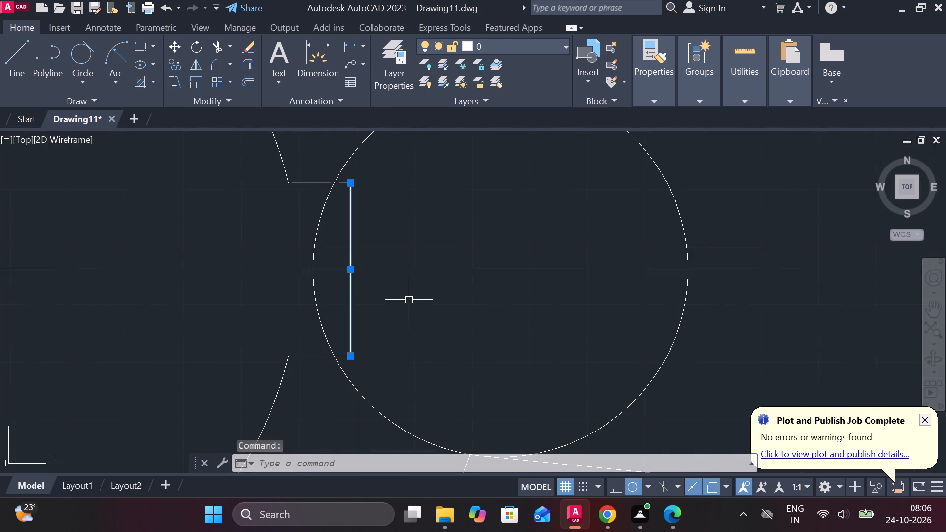
pyautogui.press('e')
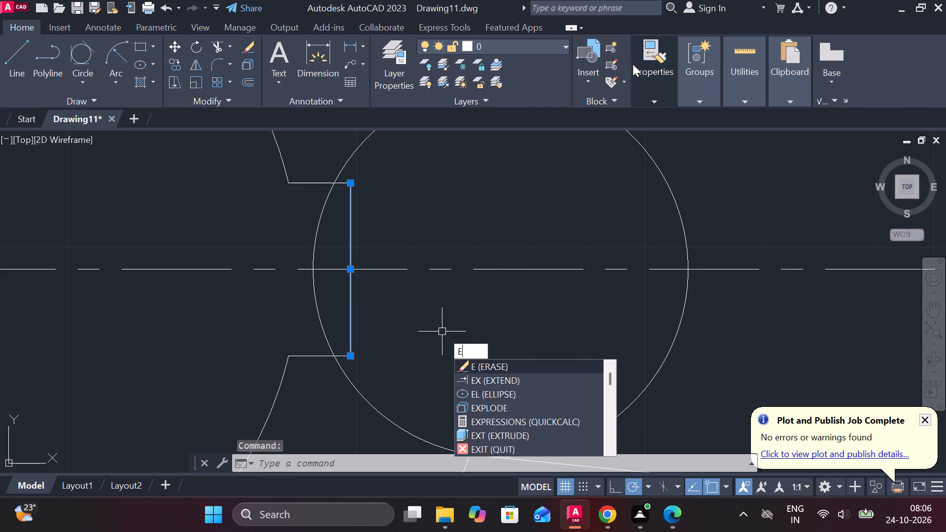
pyautogui.click(725, 163)
pyautogui.click(723, 153)
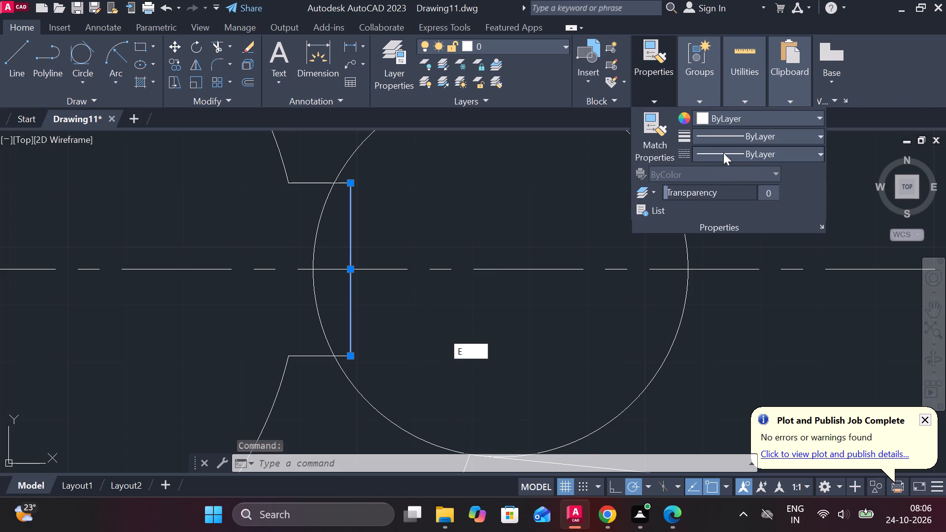
pyautogui.click(718, 237)
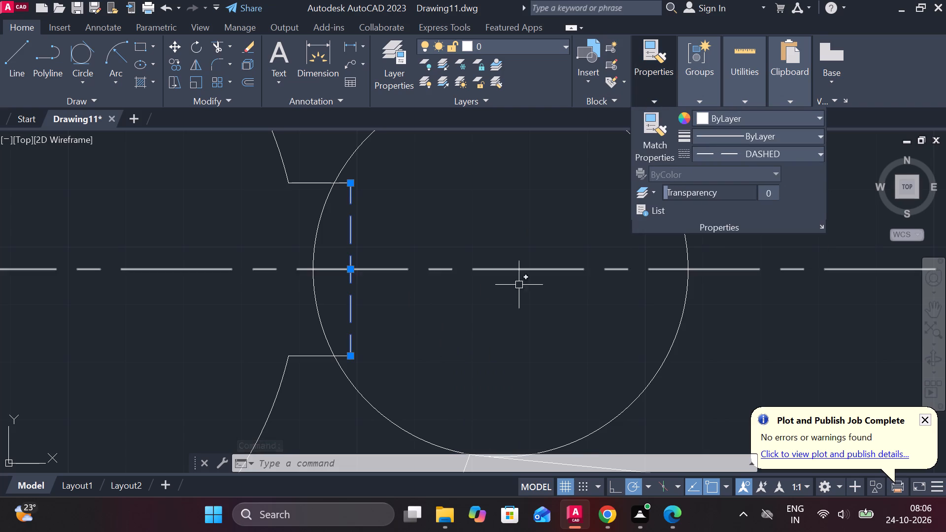
# Add a diameter dimension to the middle concentric circle of the plan view's large end, with its text outside the outline.
pyautogui.press('Escape')
pyautogui.scroll(-2, 477, 314)
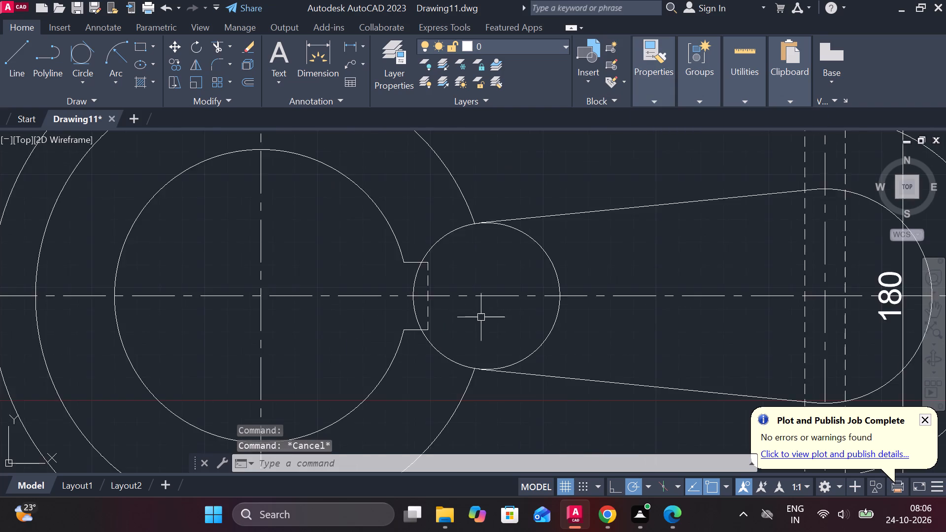
pyautogui.scroll(-2, 483, 319)
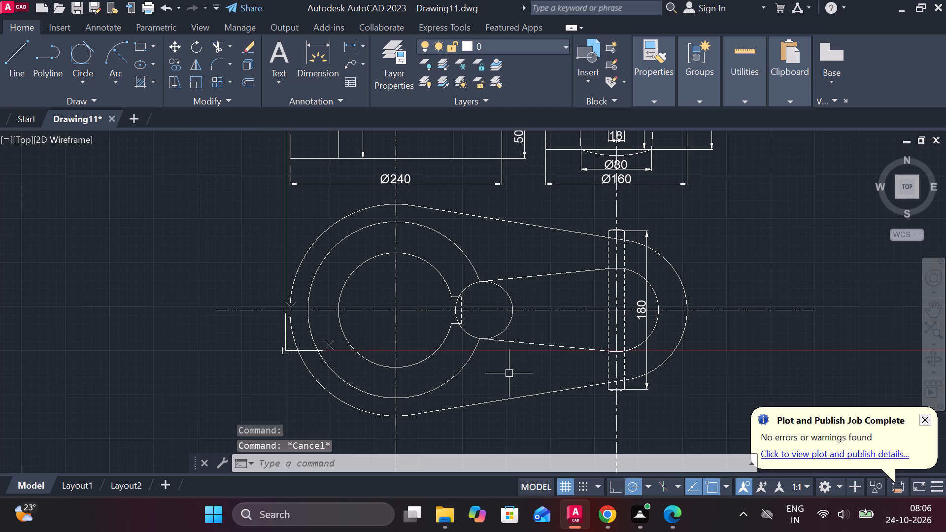
pyautogui.scroll(-1, 509, 373)
pyautogui.scroll(1, 510, 373)
pyautogui.moveTo(493, 372); pyautogui.dragTo(475, 340, button='middle')
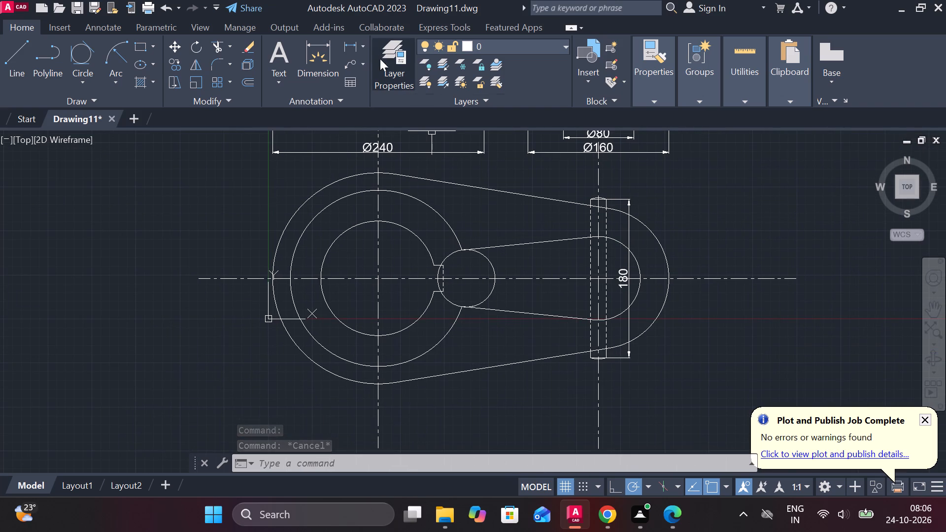
pyautogui.click(366, 46)
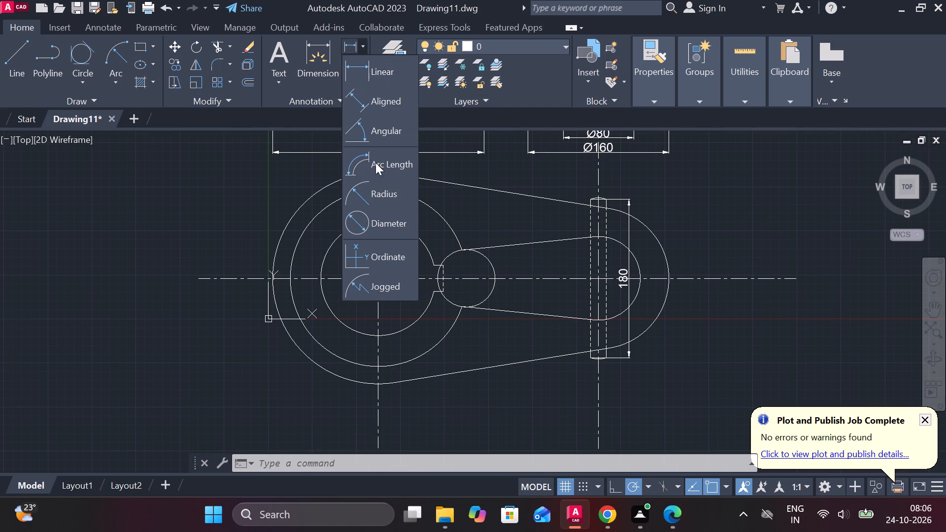
pyautogui.click(376, 231)
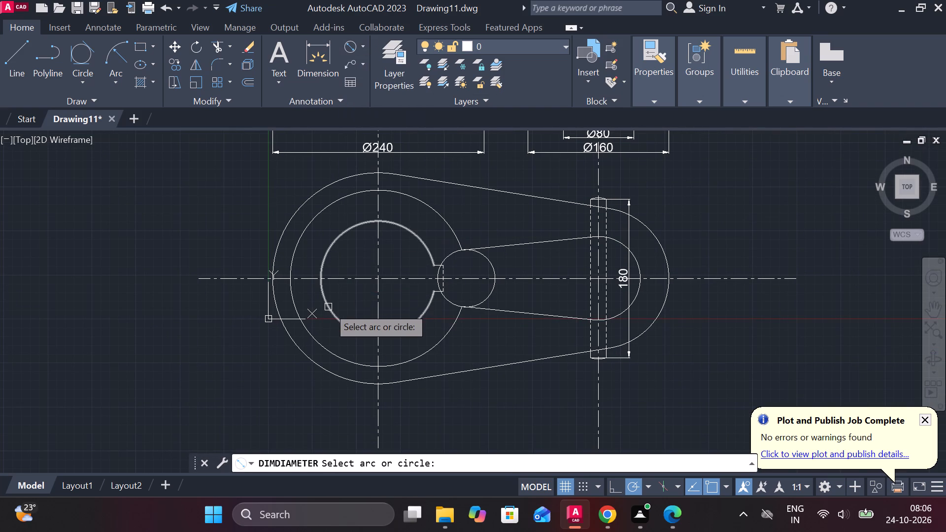
pyautogui.moveTo(328, 306); pyautogui.dragTo(338, 239, button='middle')
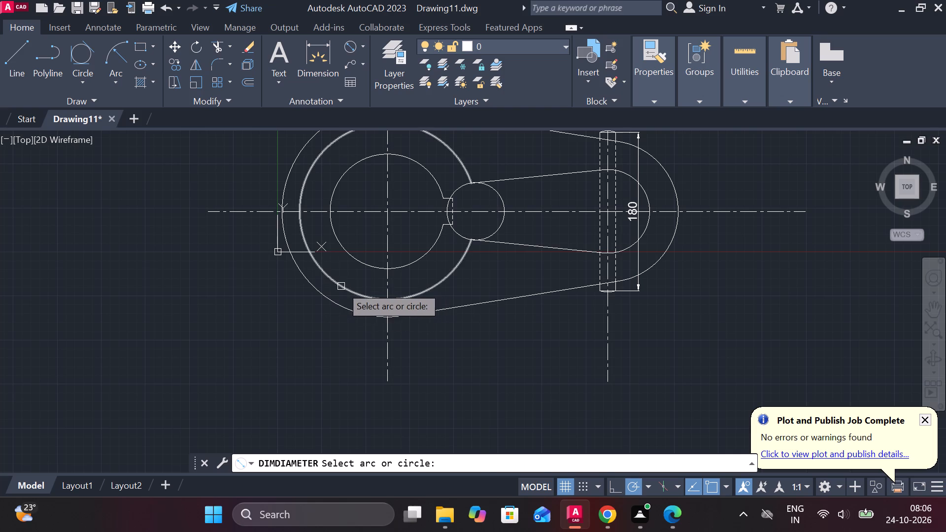
pyautogui.click(341, 286)
pyautogui.scroll(2, 348, 276)
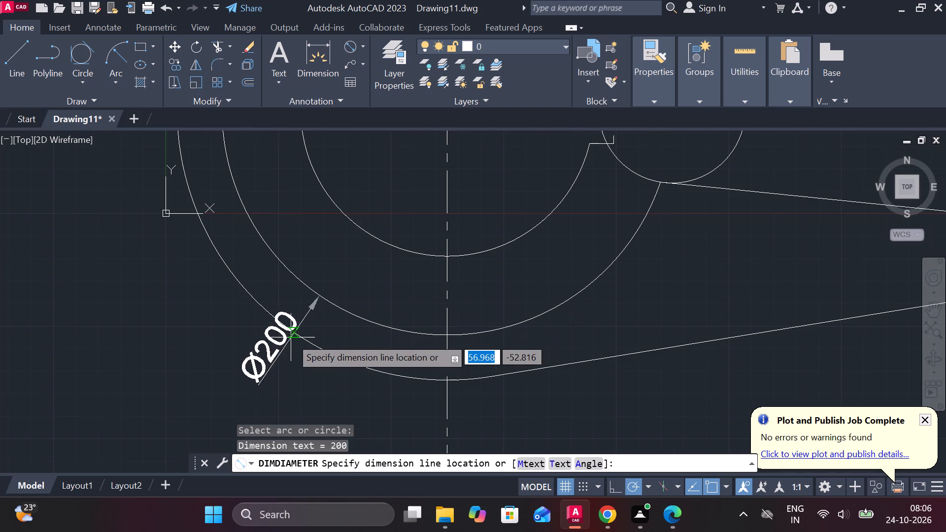
pyautogui.moveTo(230, 357); pyautogui.dragTo(288, 287, button='middle')
pyautogui.click(270, 327)
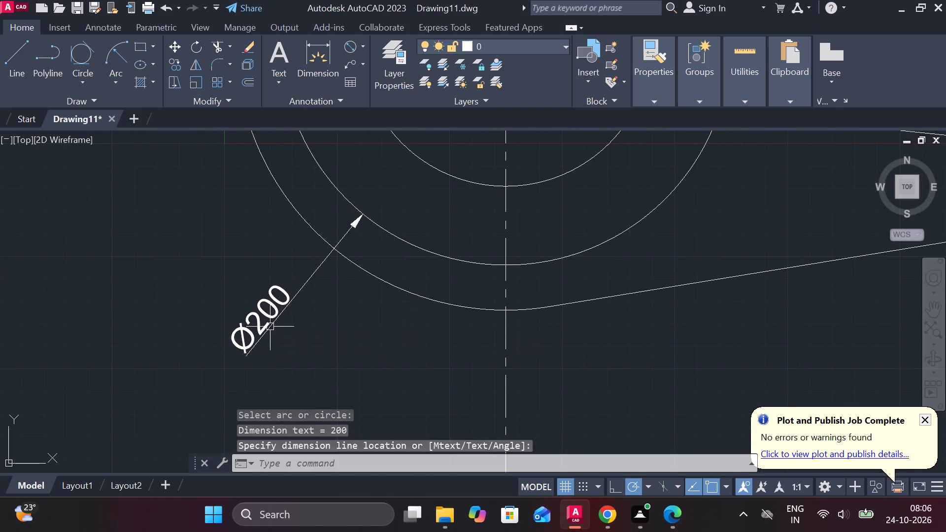
# Add a diameter dimension to the large end's inner bore, placing the text inside the bore.
pyautogui.scroll(-2, 317, 310)
pyautogui.press('space')
pyautogui.click(371, 254)
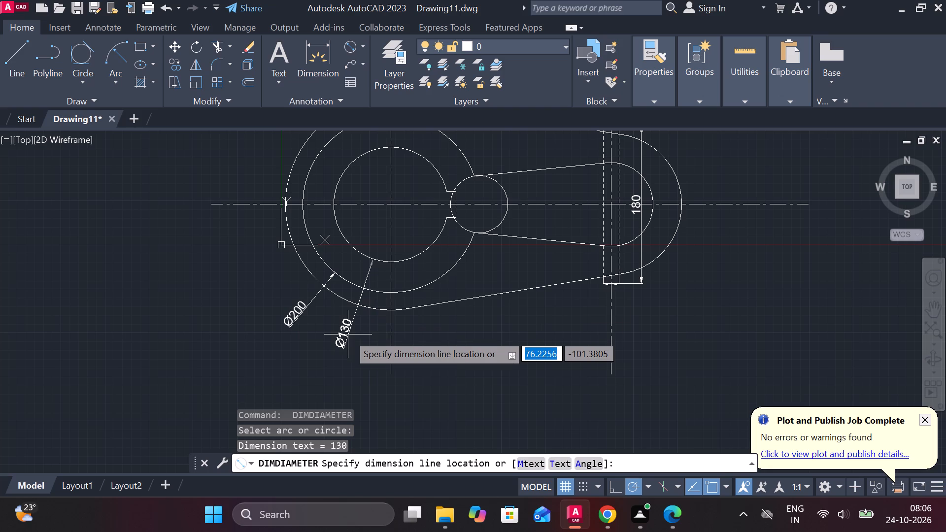
pyautogui.click(375, 228)
pyautogui.scroll(2, 403, 261)
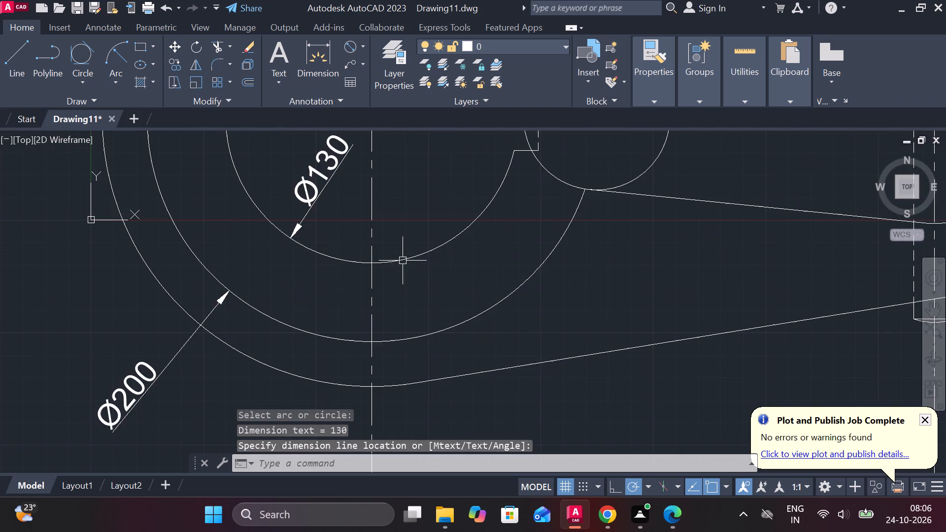
# Add a diameter dimension to the small circle beside the keyway, placed horizontally inside it along the centre line.
pyautogui.scroll(-1, 403, 261)
pyautogui.moveTo(458, 264); pyautogui.dragTo(390, 350, button='middle')
pyautogui.press('space')
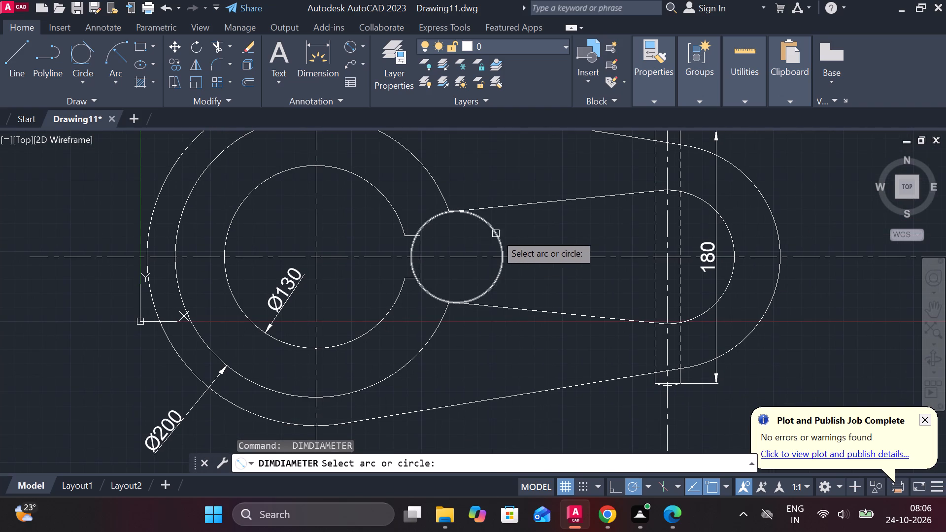
pyautogui.click(496, 233)
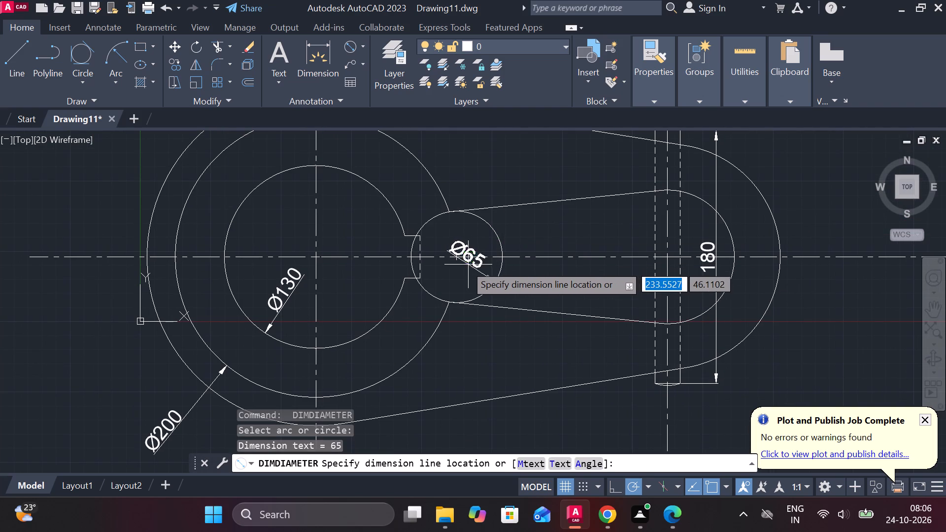
pyautogui.click(462, 265)
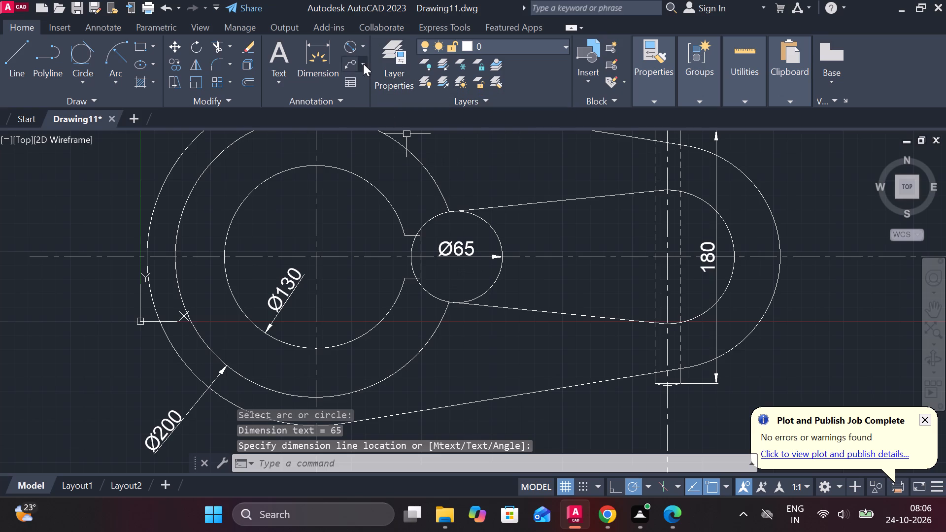
# Add a vertical linear dimension for the keyway's width between its two bore corners, placed inside the bore.
pyautogui.click(362, 47)
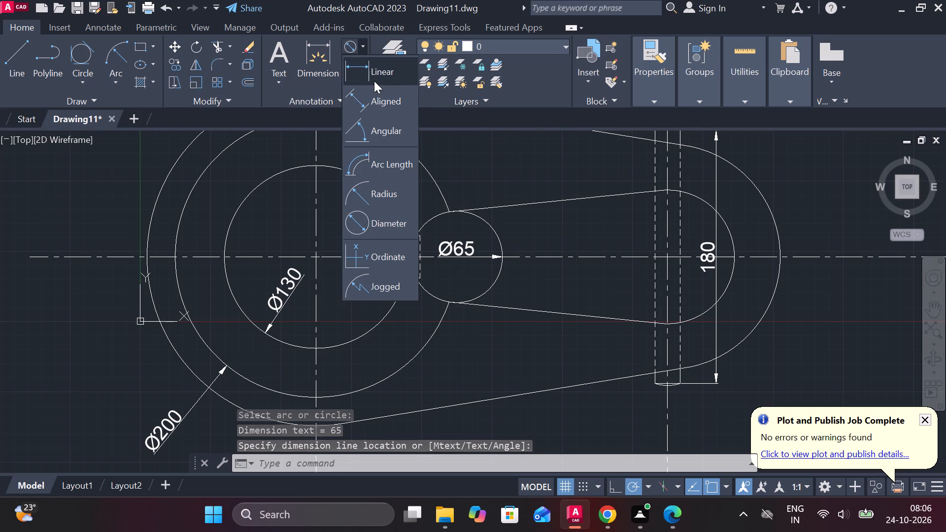
pyautogui.click(374, 80)
pyautogui.scroll(2, 406, 220)
pyautogui.click(399, 257)
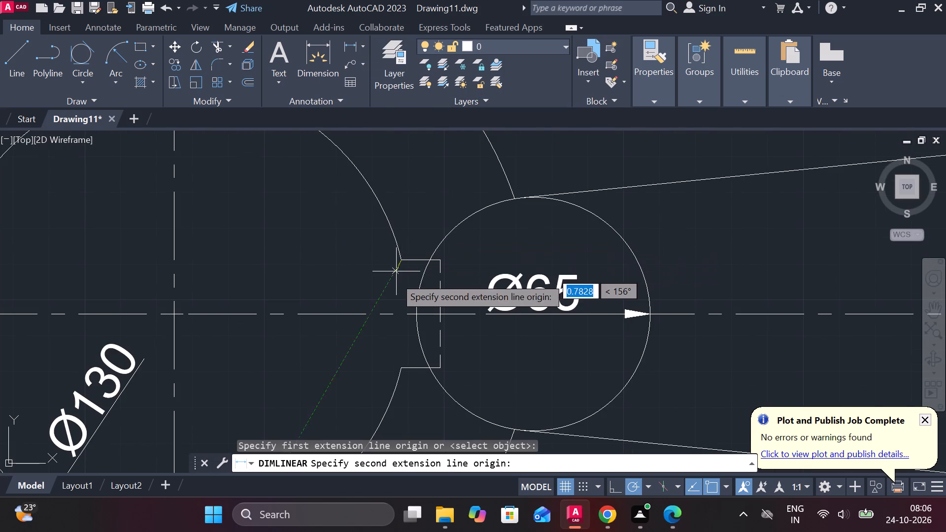
pyautogui.click(402, 372)
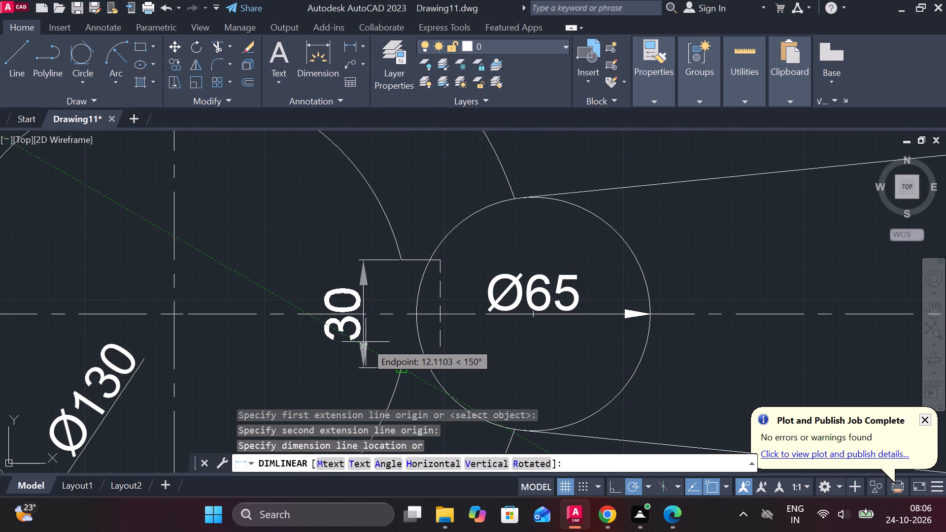
pyautogui.click(366, 342)
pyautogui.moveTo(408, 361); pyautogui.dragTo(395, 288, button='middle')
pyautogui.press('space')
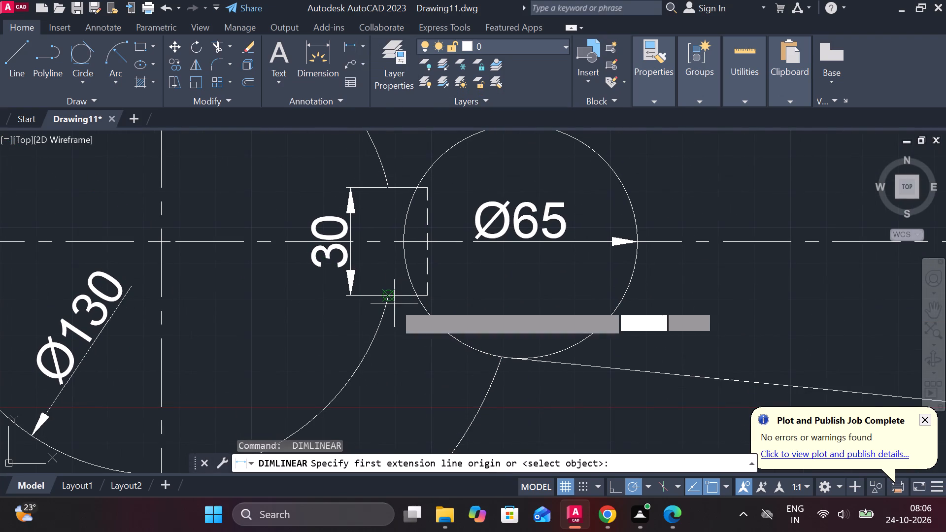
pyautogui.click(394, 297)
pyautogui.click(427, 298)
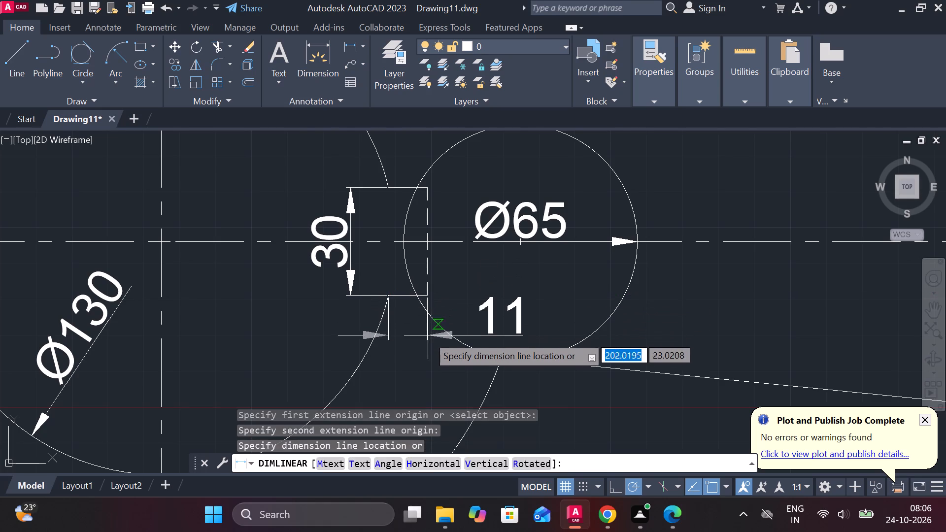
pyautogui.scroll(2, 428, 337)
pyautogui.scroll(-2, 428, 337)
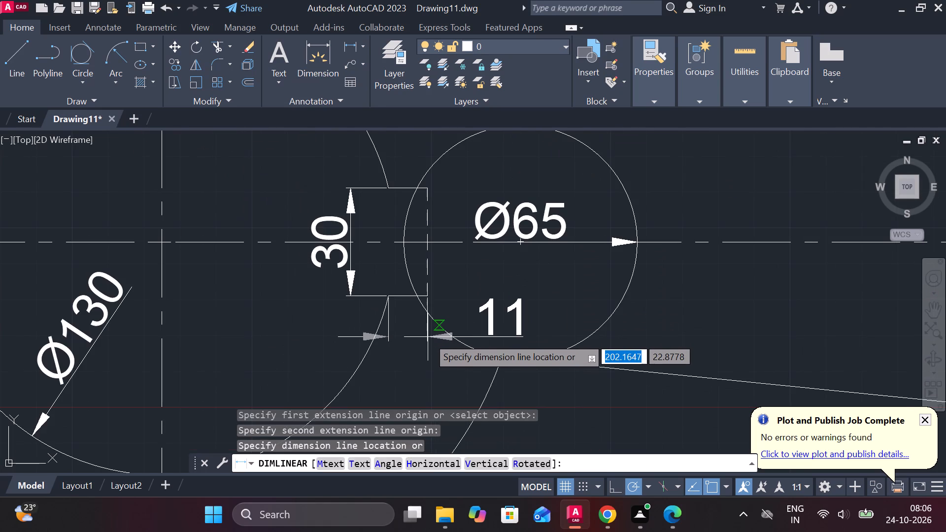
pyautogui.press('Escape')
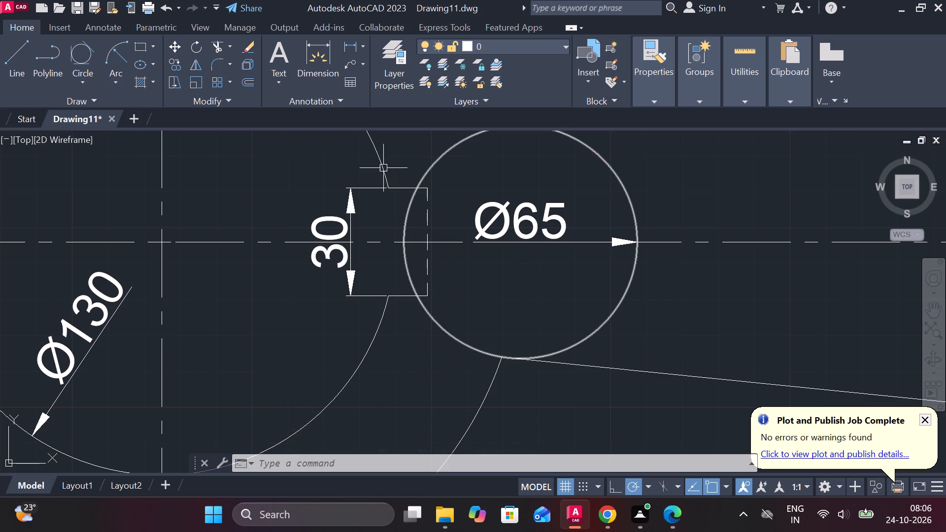
# Dimension the keyway's depth horizontally from the bore's quadrant on the centre line to the dashed line, placed below the keyway.
pyautogui.click(347, 45)
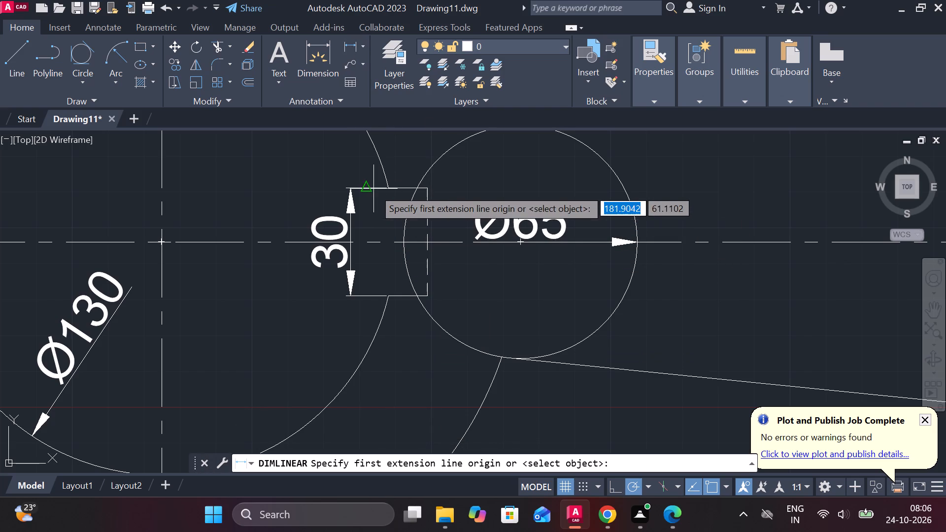
pyautogui.click(395, 243)
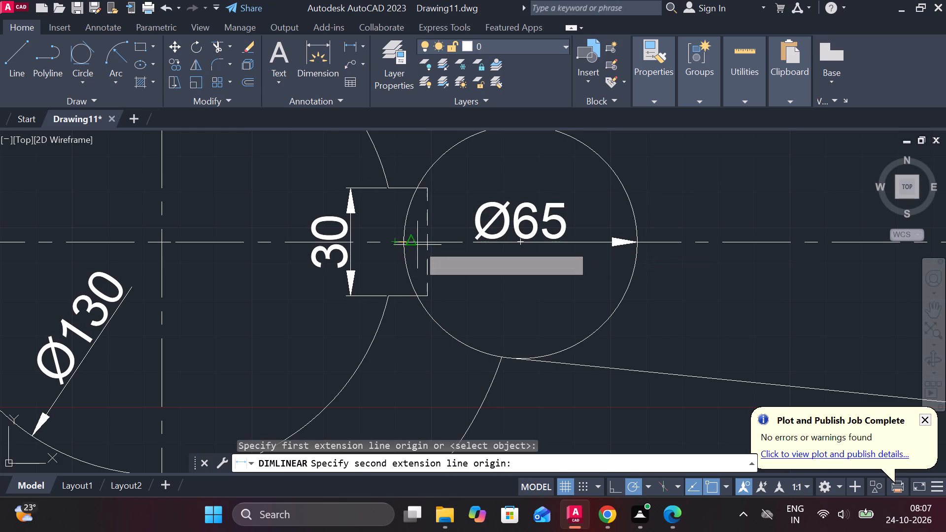
pyautogui.click(432, 246)
pyautogui.click(408, 337)
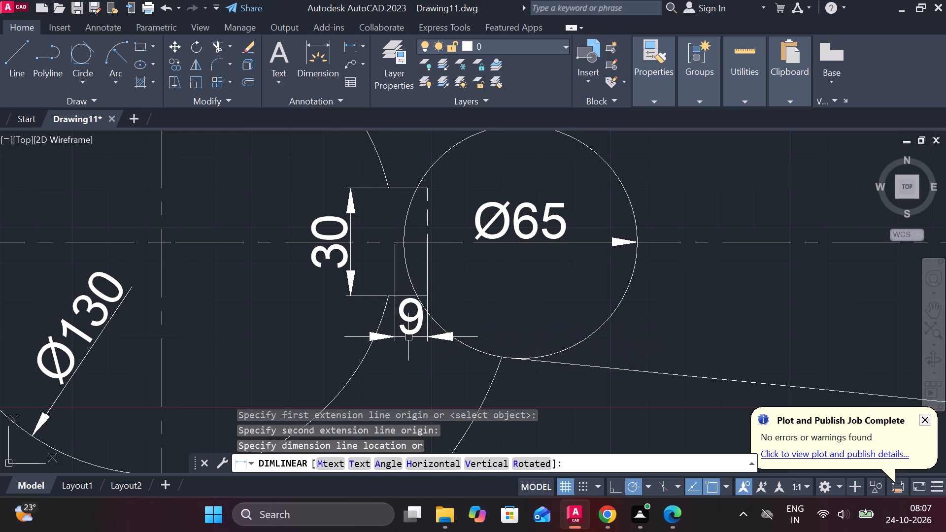
# Examine the plan and front views to check which dimensions and details are still missing.
pyautogui.scroll(-2, 420, 365)
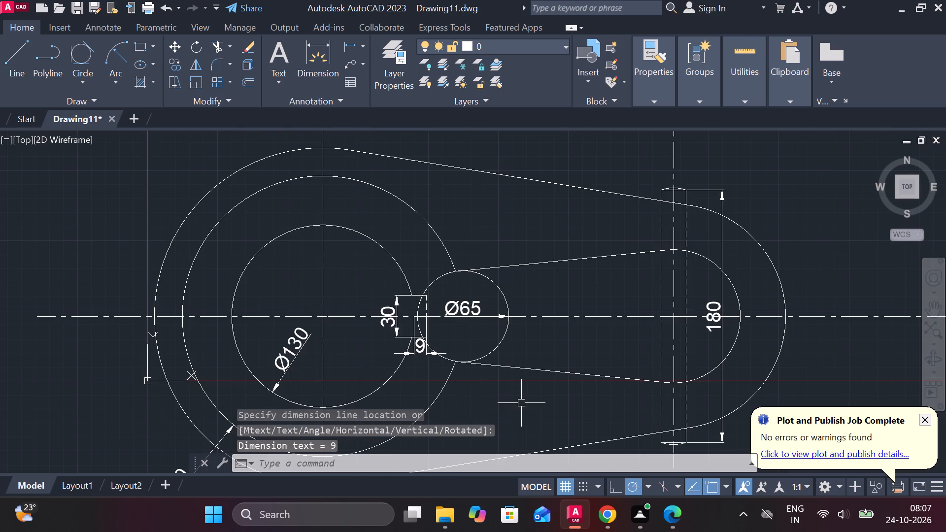
pyautogui.scroll(-2, 523, 399)
pyautogui.moveTo(513, 398); pyautogui.dragTo(494, 357, button='middle')
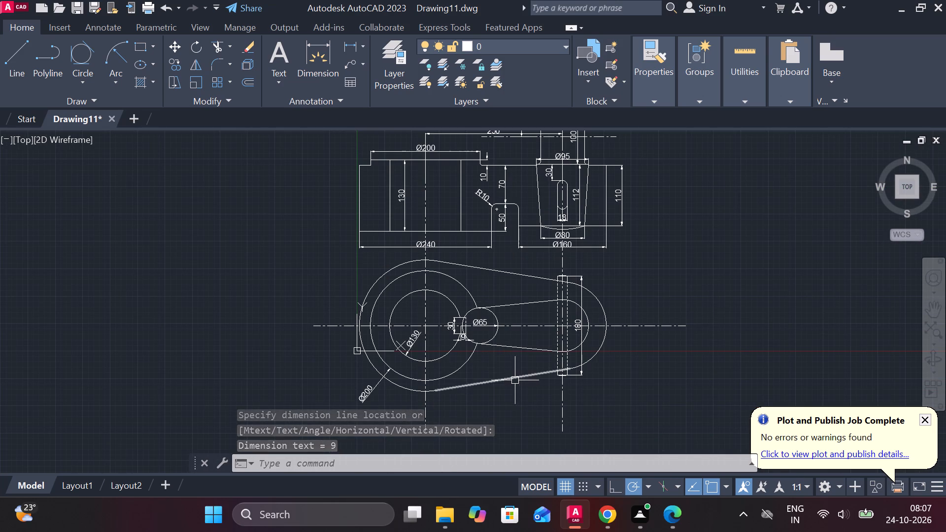
pyautogui.moveTo(511, 380); pyautogui.dragTo(485, 309, button='middle')
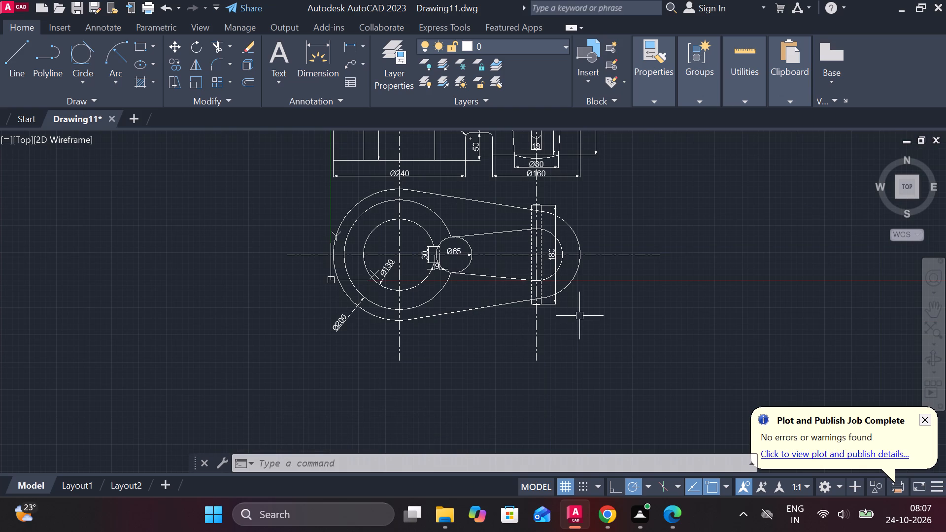
pyautogui.moveTo(584, 298); pyautogui.dragTo(586, 341, button='middle')
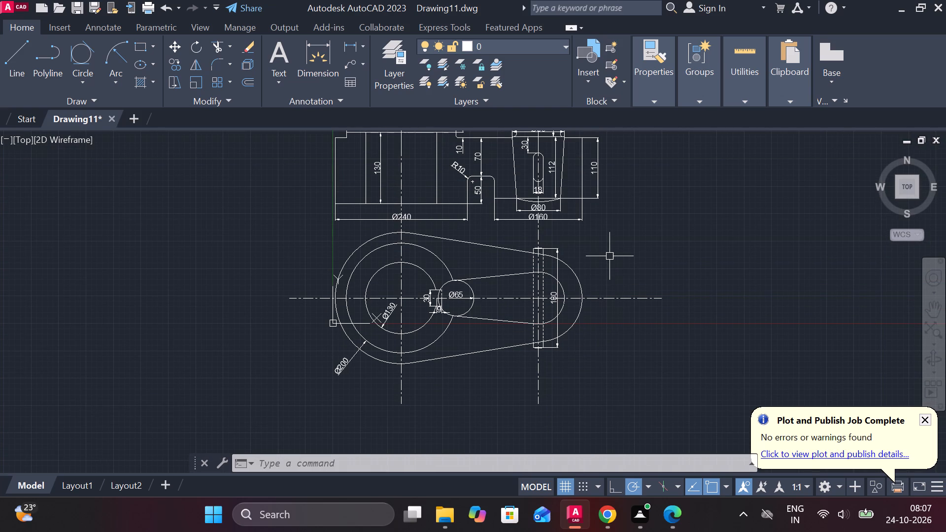
pyautogui.moveTo(609, 255); pyautogui.dragTo(605, 323, button='middle')
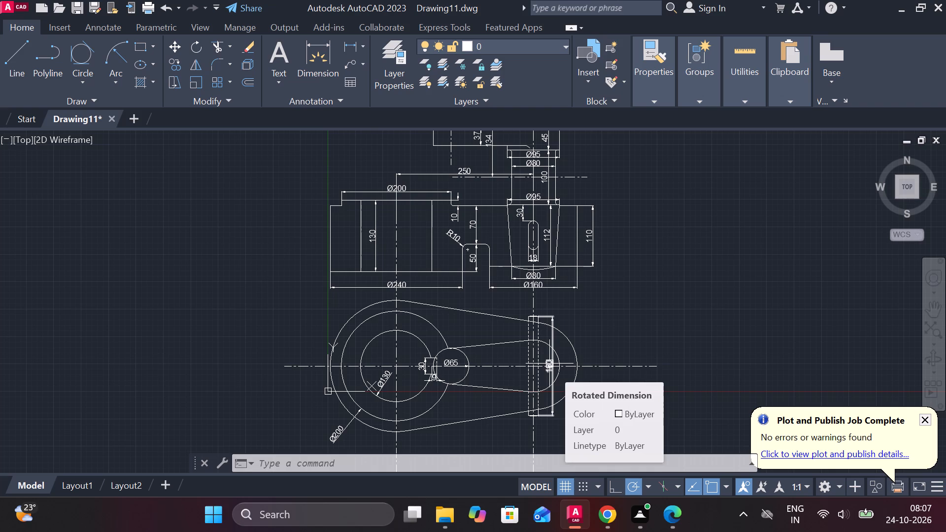
pyautogui.scroll(1, 586, 370)
pyautogui.moveTo(621, 390); pyautogui.dragTo(603, 390, button='middle')
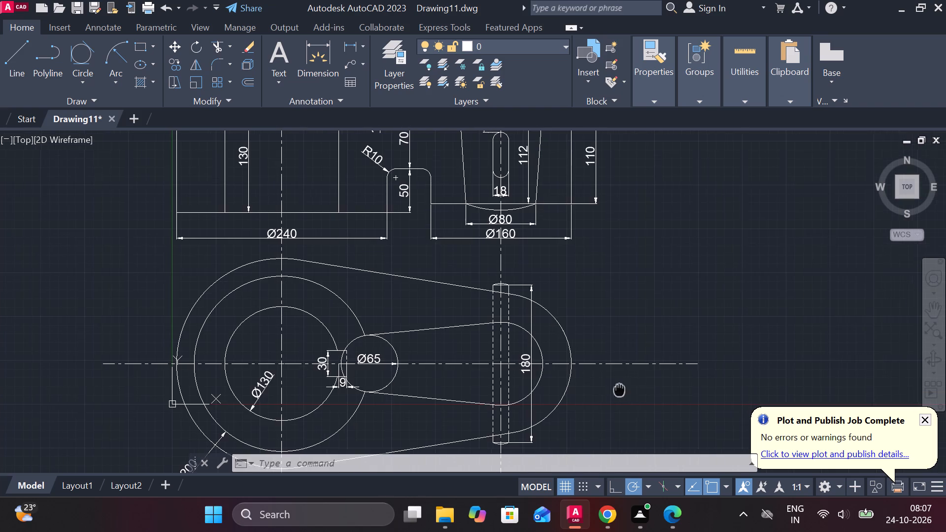
pyautogui.moveTo(603, 390); pyautogui.dragTo(518, 386, button='middle')
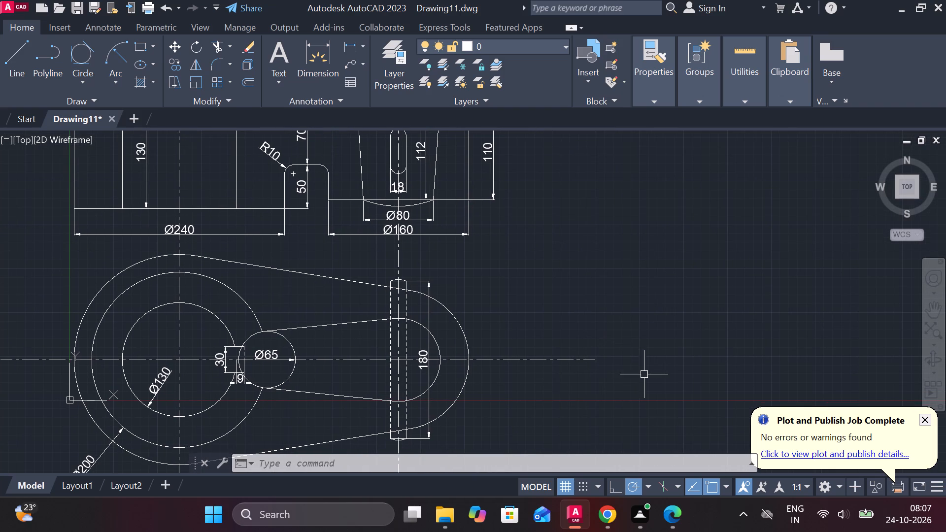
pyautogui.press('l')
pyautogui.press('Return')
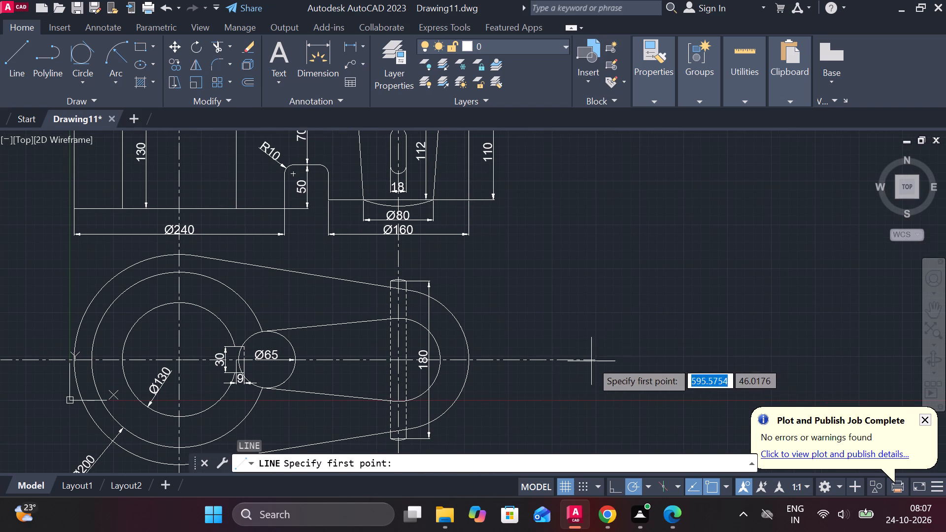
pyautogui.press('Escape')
# Shorten the plan view's horizontal centre line by stretching its endpoint beyond the small end closer to the outline.
pyautogui.click(591, 361)
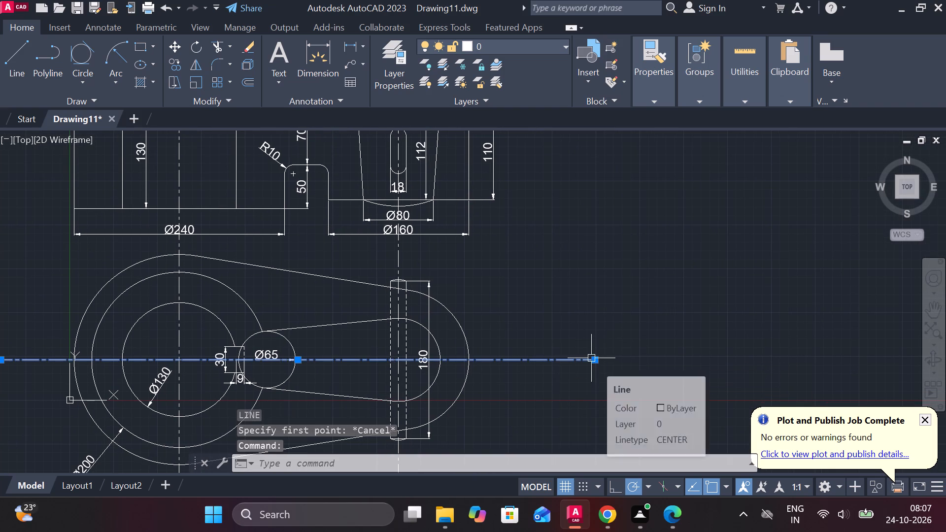
pyautogui.click(596, 360)
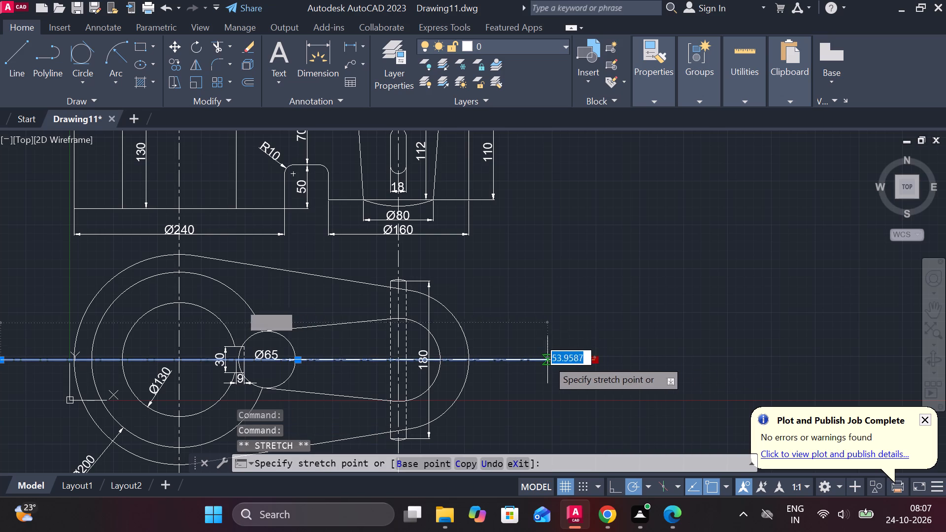
pyautogui.click(535, 360)
pyautogui.press('Escape')
pyautogui.scroll(-2, 569, 366)
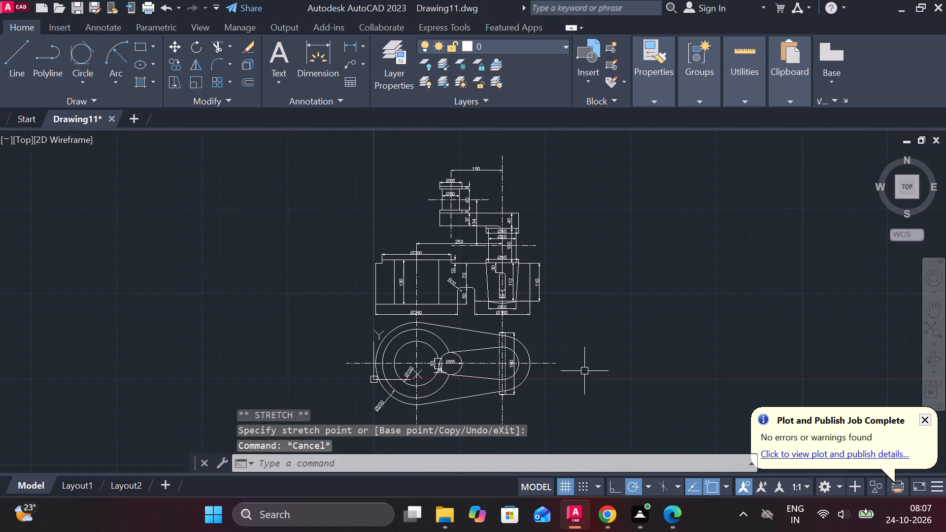
pyautogui.scroll(3, 535, 375)
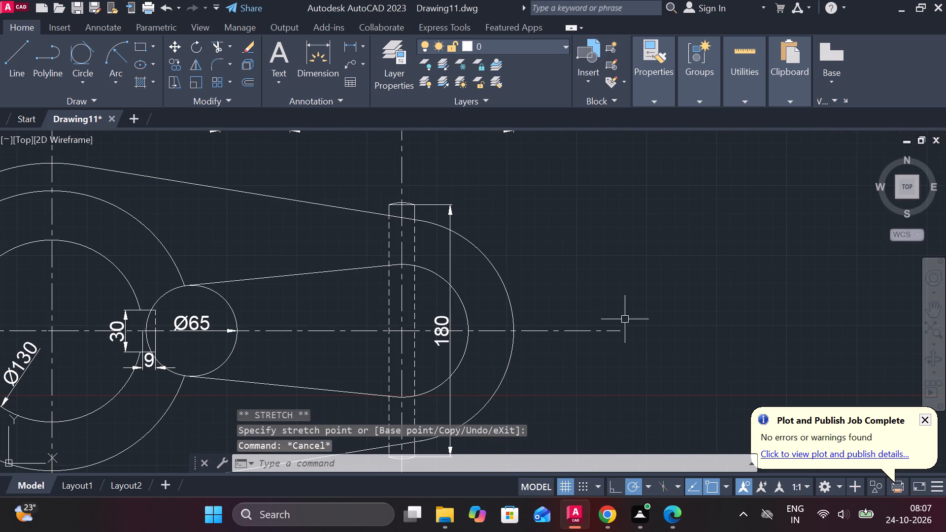
# Draw a vertical line up from the plan view's centre line beyond the small end, plus one slanted arrowhead side at its top.
pyautogui.press('l')
pyautogui.press('Return')
pyautogui.click(578, 320)
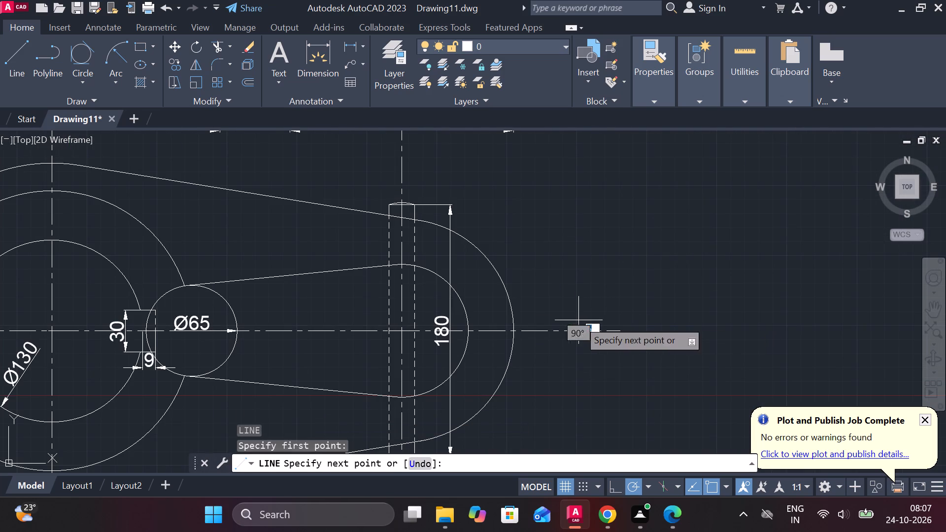
pyautogui.click(574, 260)
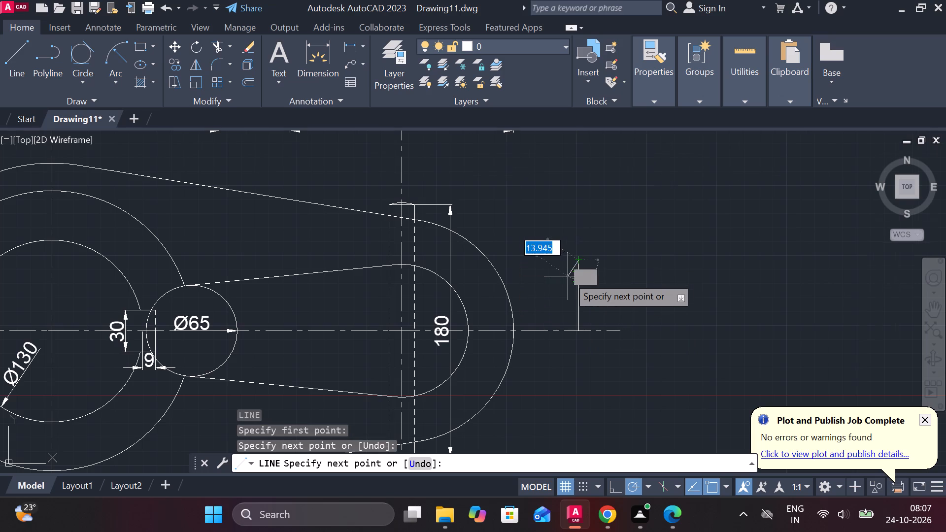
pyautogui.scroll(2, 568, 276)
pyautogui.click(568, 294)
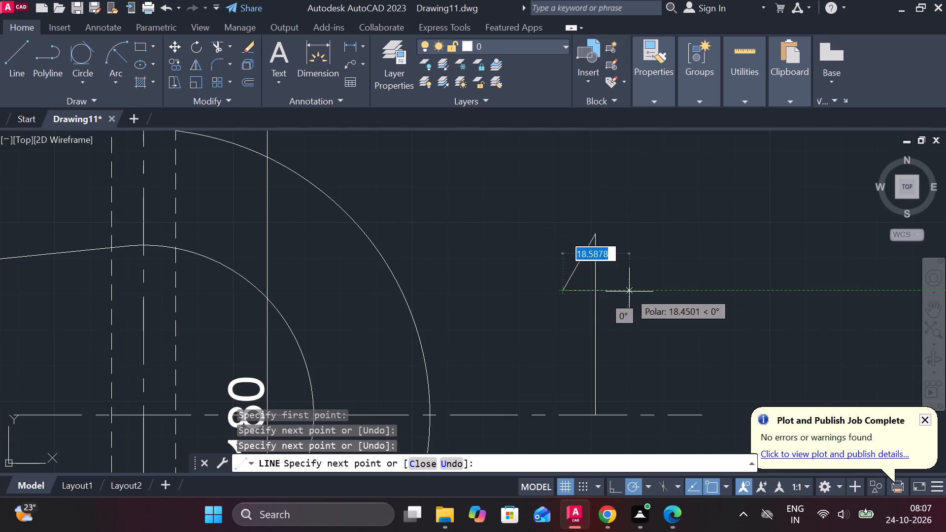
pyautogui.press('Escape')
# Mirror the slanted arrowhead line about the vertical line, keeping the original.
pyautogui.click(582, 269)
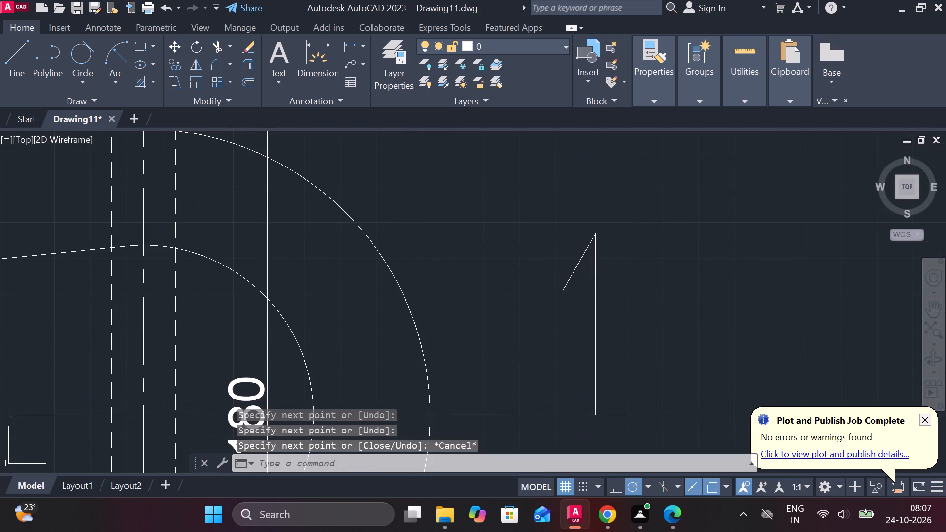
pyautogui.click(582, 269)
pyautogui.click(577, 264)
pyautogui.write('mi')
pyautogui.press('Return')
pyautogui.click(597, 239)
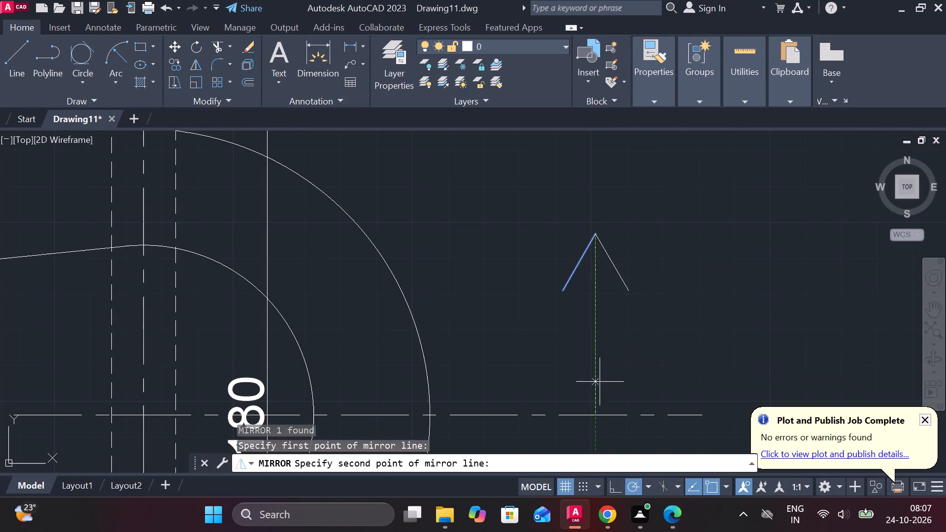
pyautogui.click(592, 413)
pyautogui.moveTo(631, 464); pyautogui.dragTo(592, 413)
# Draw a horizontal line joining the two arrowhead sides to close the triangle.
pyautogui.press('l')
pyautogui.press('Return')
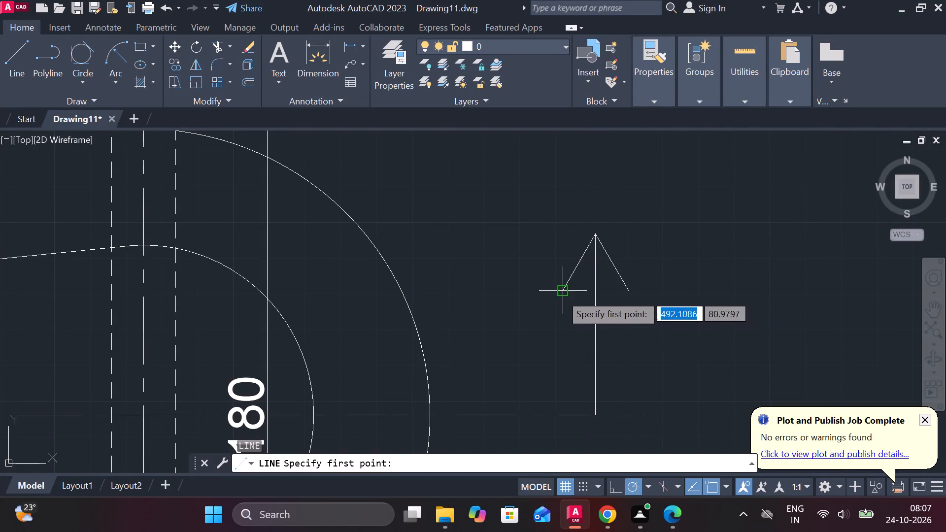
pyautogui.click(561, 294)
pyautogui.click(624, 294)
pyautogui.scroll(-3, 664, 287)
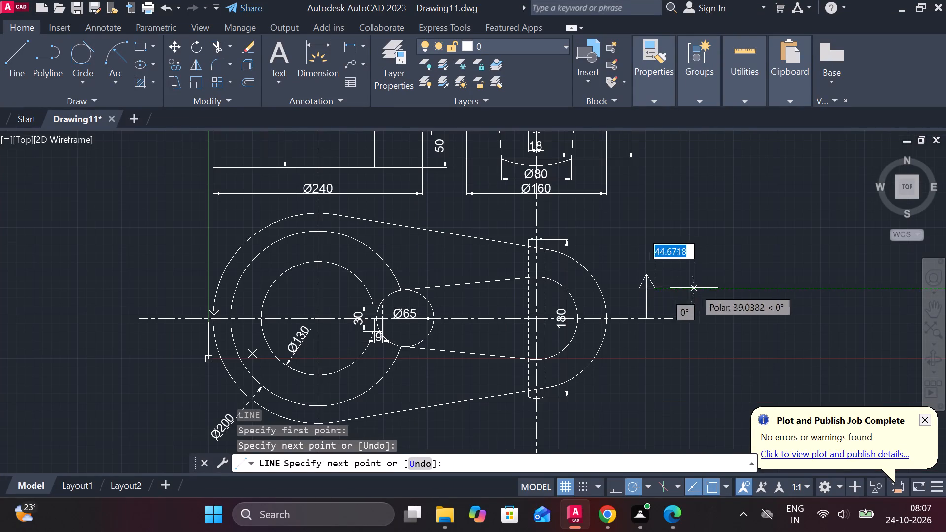
pyautogui.press('Escape')
# Move the complete arrow along the plan view's centre line to just outside the large end, keeping its foot on the line.
pyautogui.scroll(2, 675, 298)
pyautogui.click(670, 312)
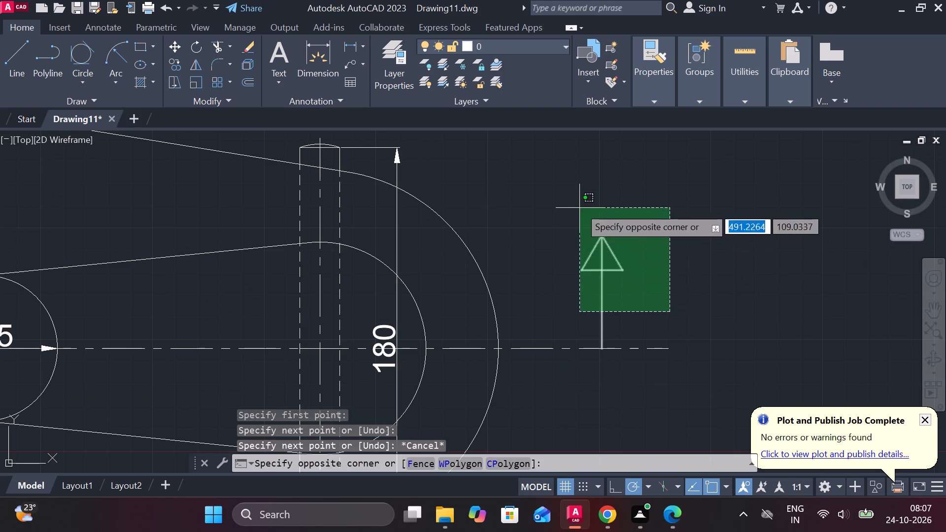
pyautogui.click(579, 206)
pyautogui.press('m')
pyautogui.press('Return')
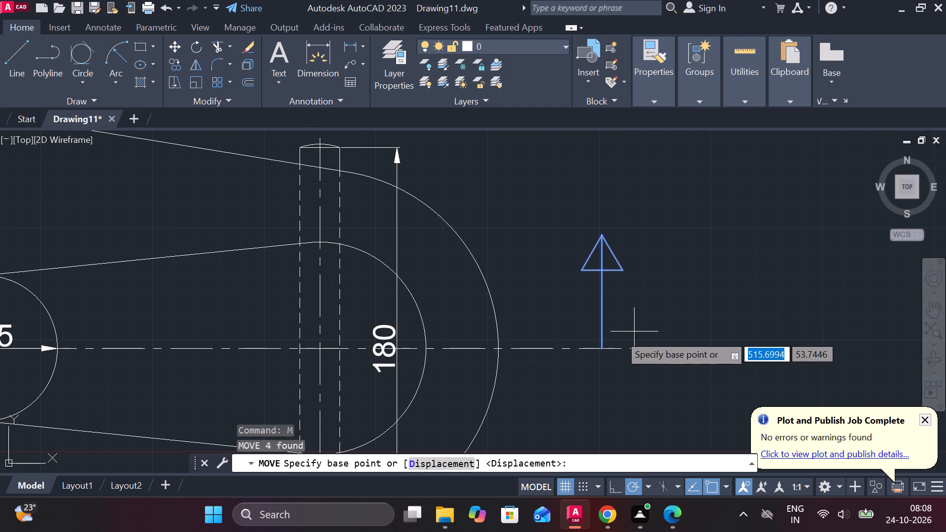
pyautogui.click(608, 345)
pyautogui.scroll(-2, 624, 343)
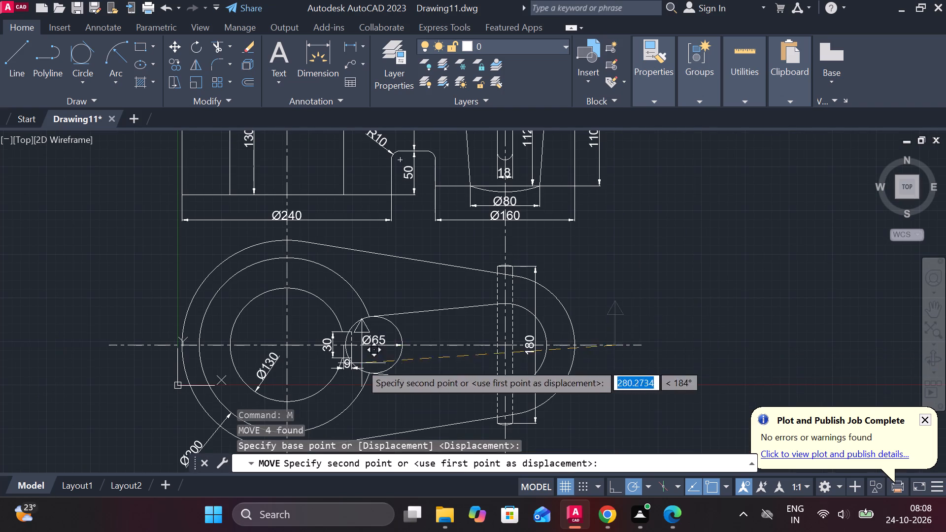
pyautogui.moveTo(360, 364); pyautogui.dragTo(554, 339, button='middle')
pyautogui.scroll(2, 346, 338)
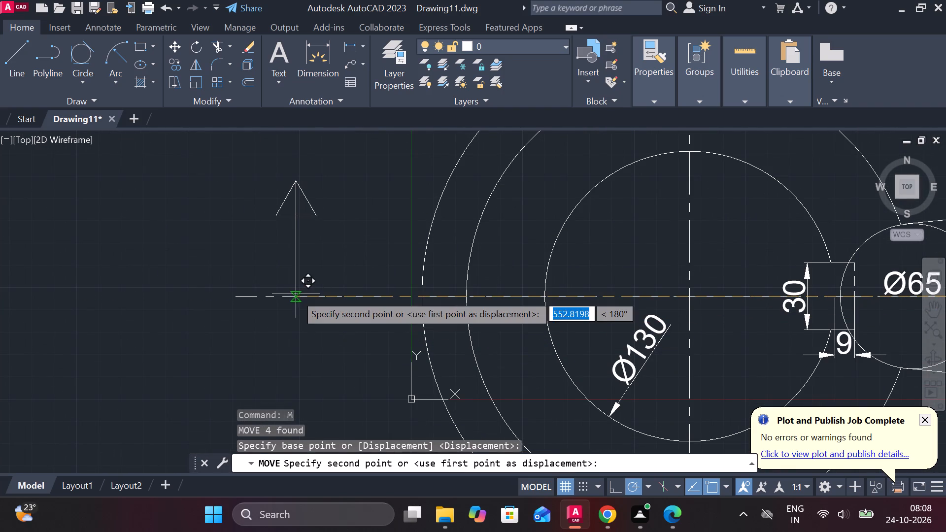
pyautogui.click(296, 294)
# Copy the section arrow from its foot along the centre line to just outside the plan view's small end.
pyautogui.scroll(-3, 381, 285)
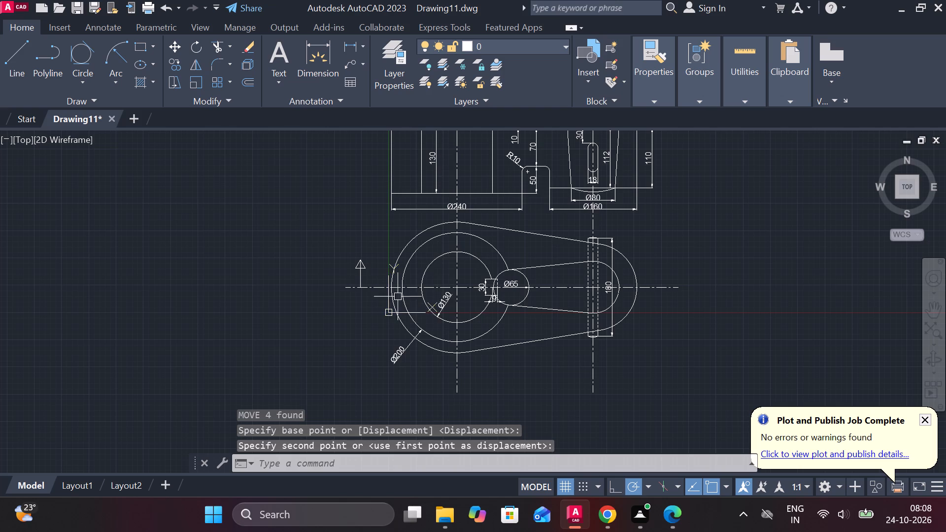
pyautogui.scroll(4, 376, 284)
pyautogui.scroll(-1, 315, 293)
pyautogui.click(315, 292)
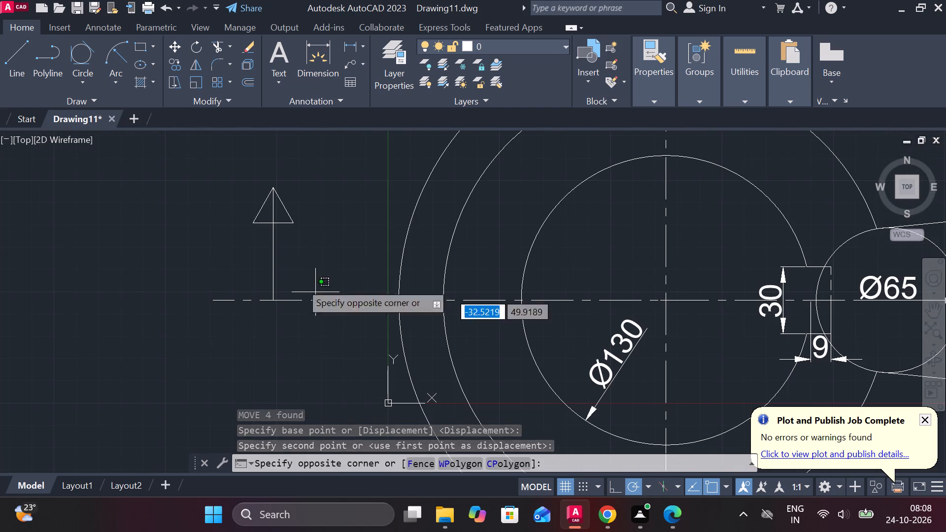
pyautogui.click(247, 182)
pyautogui.write('co')
pyautogui.press('Return')
pyautogui.click(276, 300)
pyautogui.scroll(-3, 276, 300)
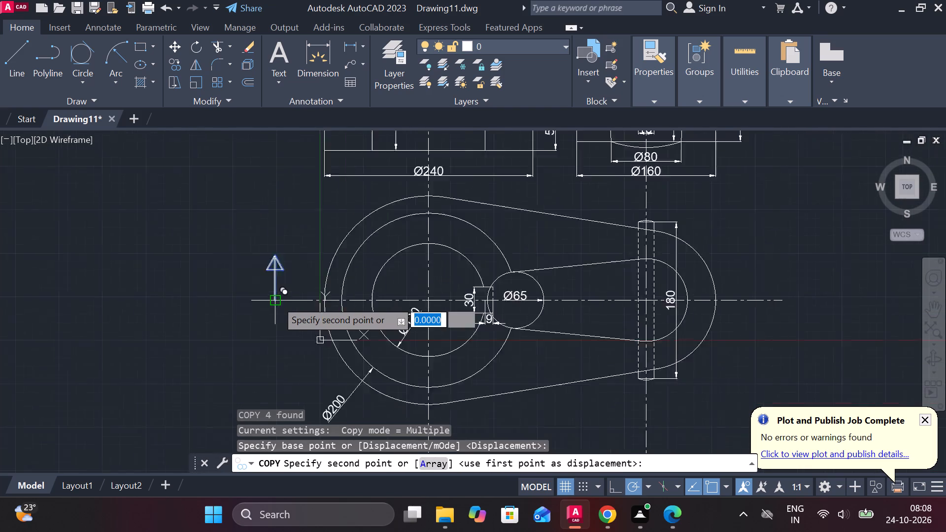
pyautogui.scroll(3, 587, 294)
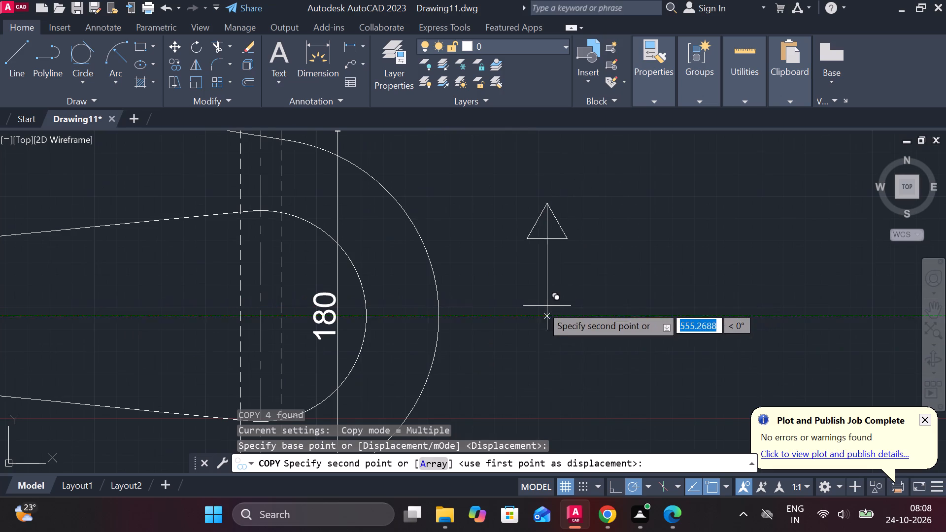
pyautogui.click(540, 306)
pyautogui.scroll(-3, 591, 303)
pyautogui.press('Escape')
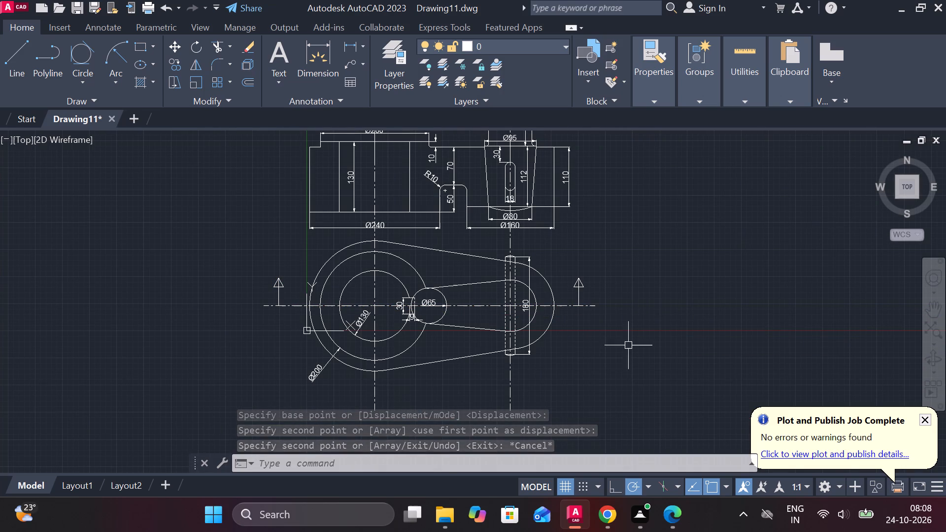
# Draw a vertical projection line from the Ø65 circle's bore-side point on the centre line up to the front view hub's top edge.
pyautogui.middleClick(621, 382)
pyautogui.moveTo(601, 369); pyautogui.dragTo(574, 439, button='middle')
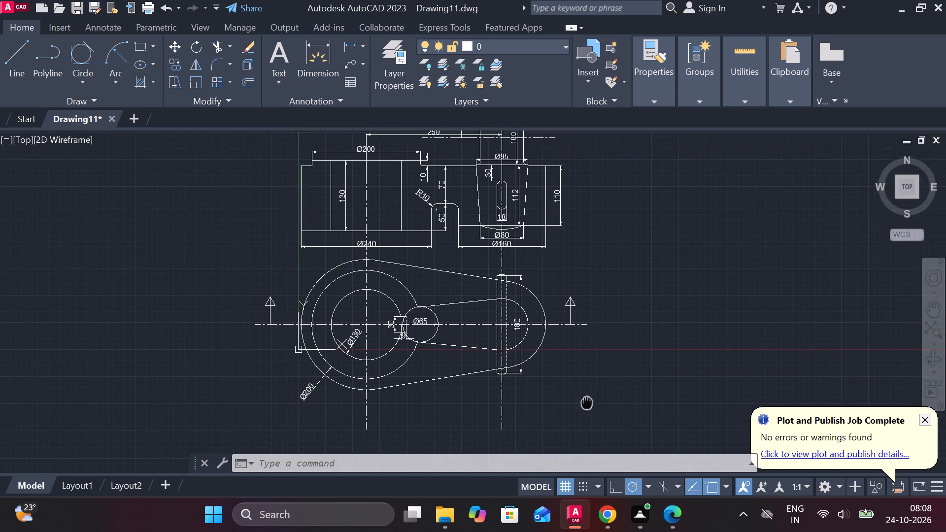
pyautogui.moveTo(574, 439); pyautogui.dragTo(570, 449, button='middle')
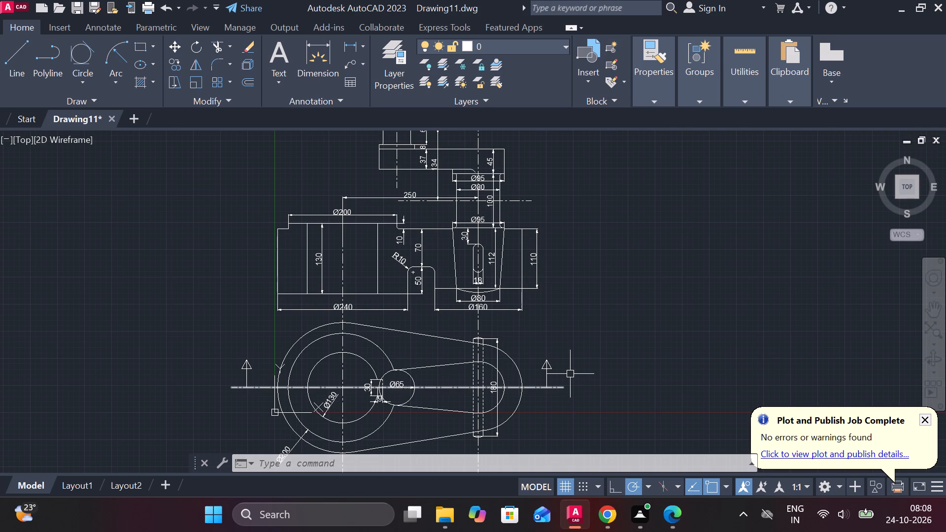
pyautogui.scroll(2, 320, 302)
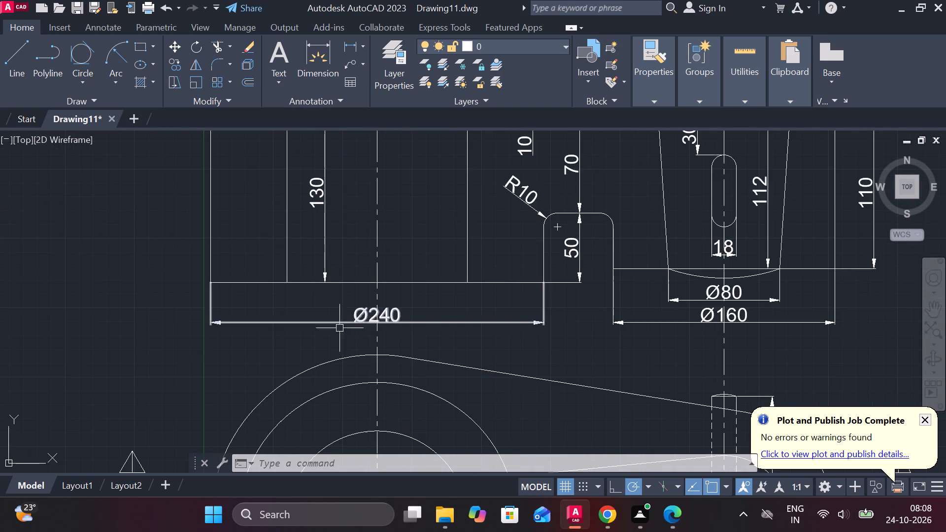
pyautogui.scroll(-1, 411, 352)
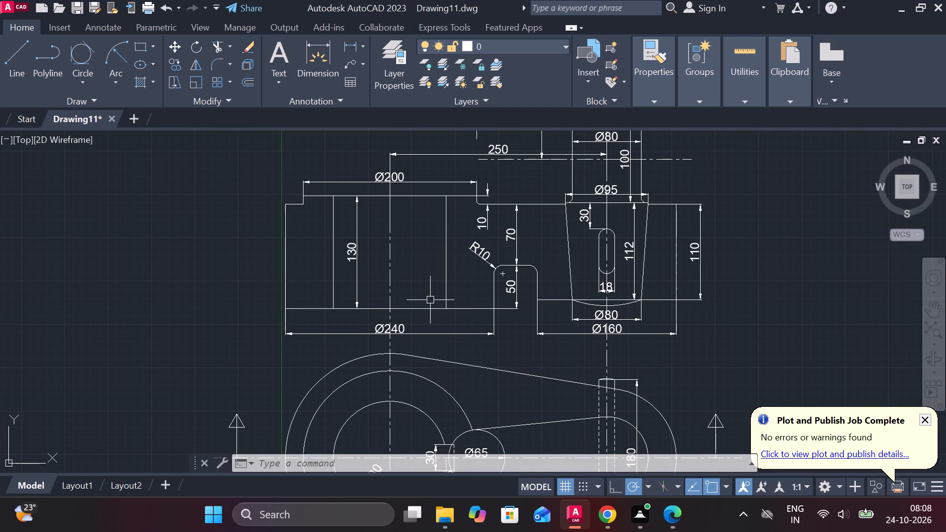
pyautogui.moveTo(465, 380); pyautogui.dragTo(439, 269, button='middle')
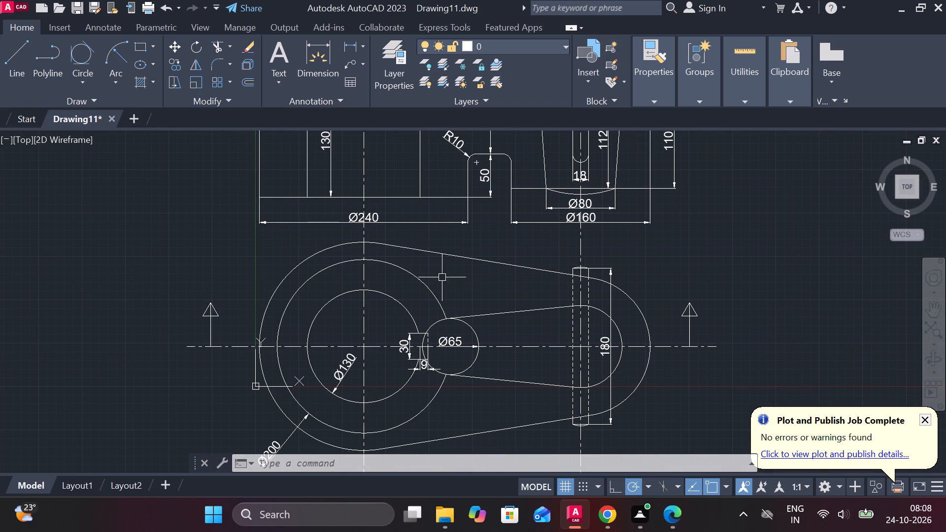
pyautogui.press('l')
pyautogui.press('Return')
pyautogui.scroll(2, 439, 302)
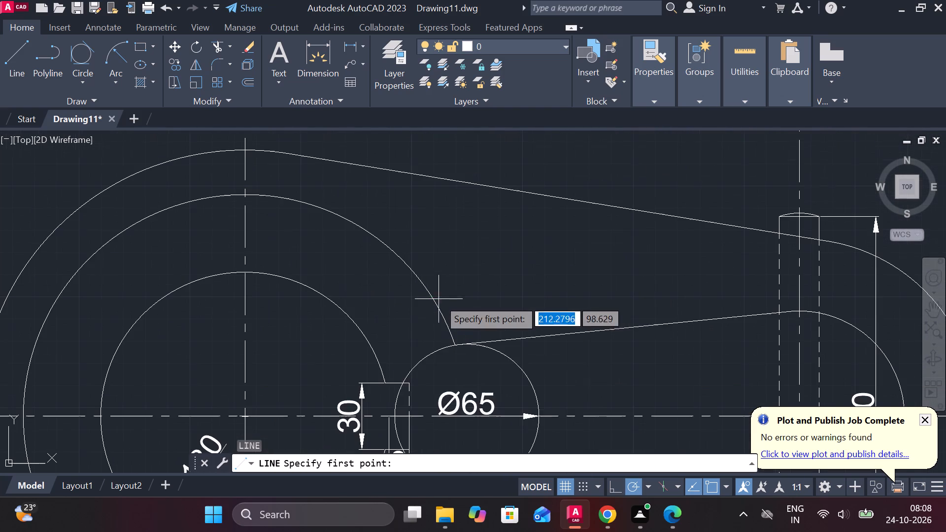
pyautogui.scroll(1, 396, 413)
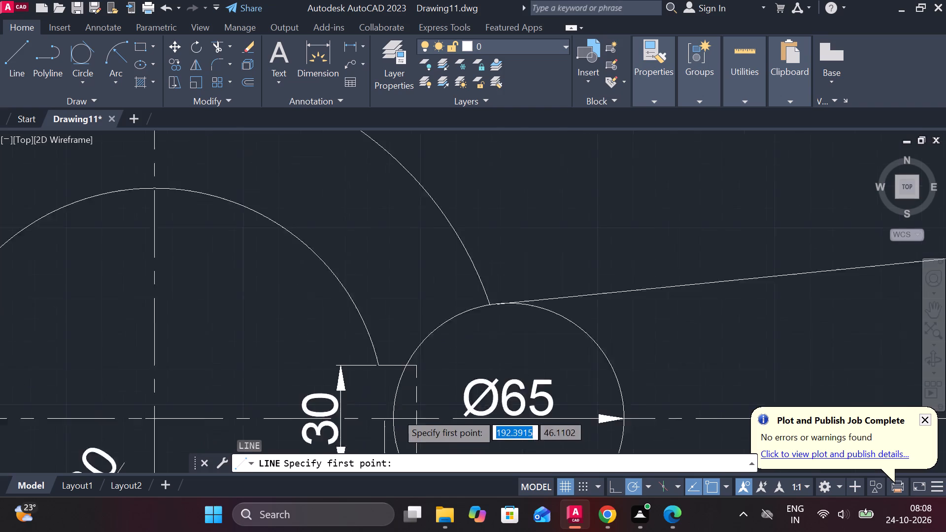
pyautogui.scroll(1, 396, 413)
pyautogui.click(394, 428)
pyautogui.scroll(-3, 405, 323)
pyautogui.moveTo(409, 304); pyautogui.dragTo(407, 486, button='middle')
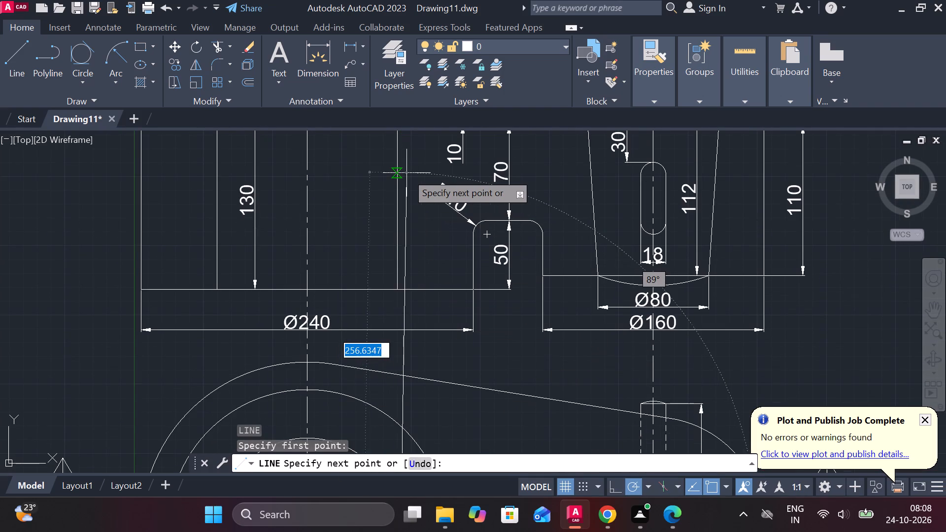
pyautogui.moveTo(407, 199); pyautogui.dragTo(408, 298, button='middle')
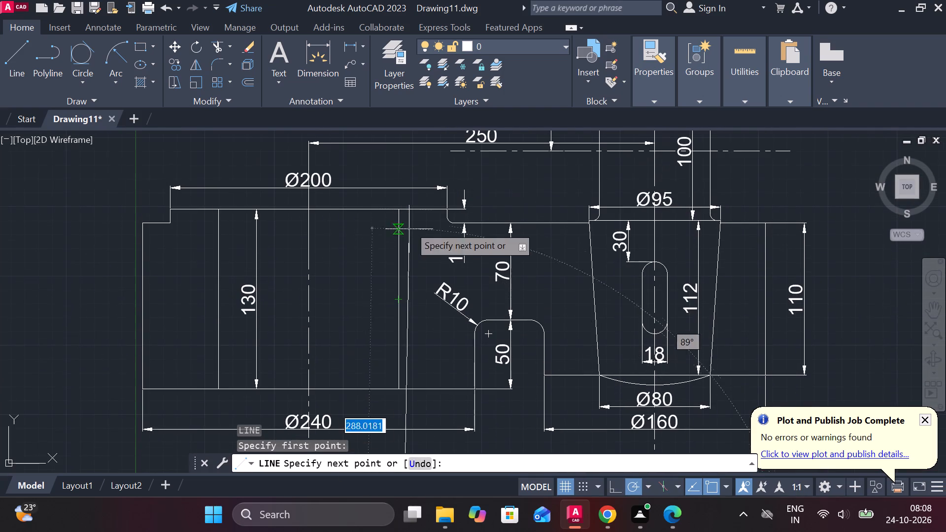
pyautogui.scroll(3, 410, 206)
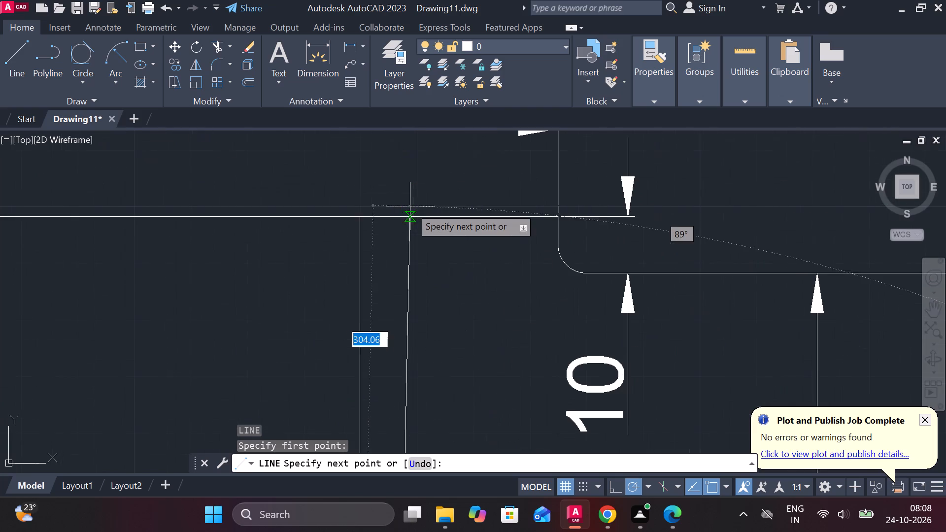
pyautogui.click(376, 220)
pyautogui.scroll(-3, 393, 272)
pyautogui.scroll(-1, 431, 325)
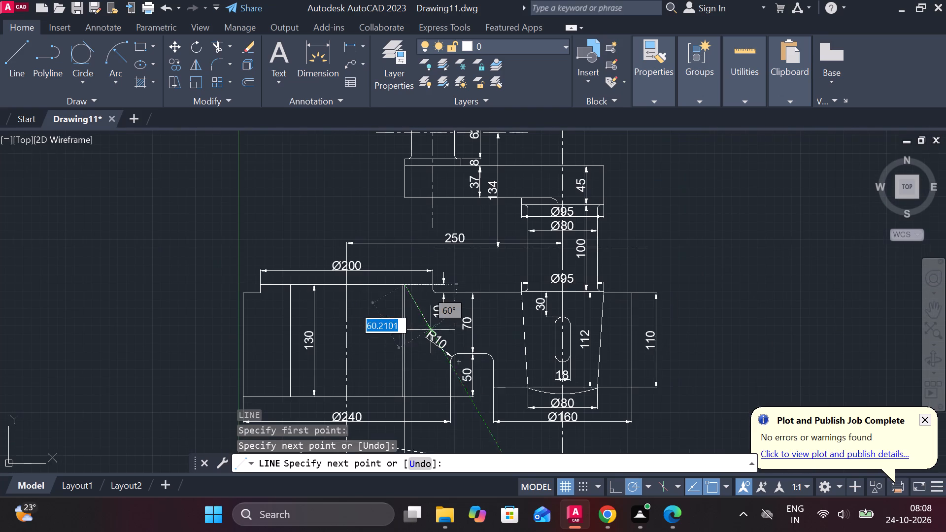
pyautogui.moveTo(417, 386); pyautogui.dragTo(413, 333, button='middle')
pyautogui.scroll(2, 419, 371)
pyautogui.press('Escape')
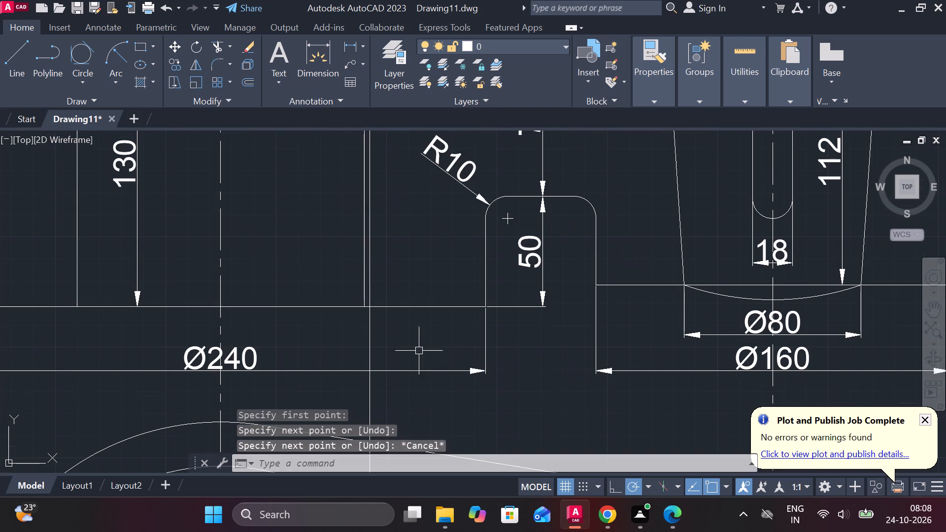
# Remove the projection line below the front view by trimming it at the hub's base and erasing the leftover piece in the plan view.
pyautogui.write('tr')
pyautogui.press('space')
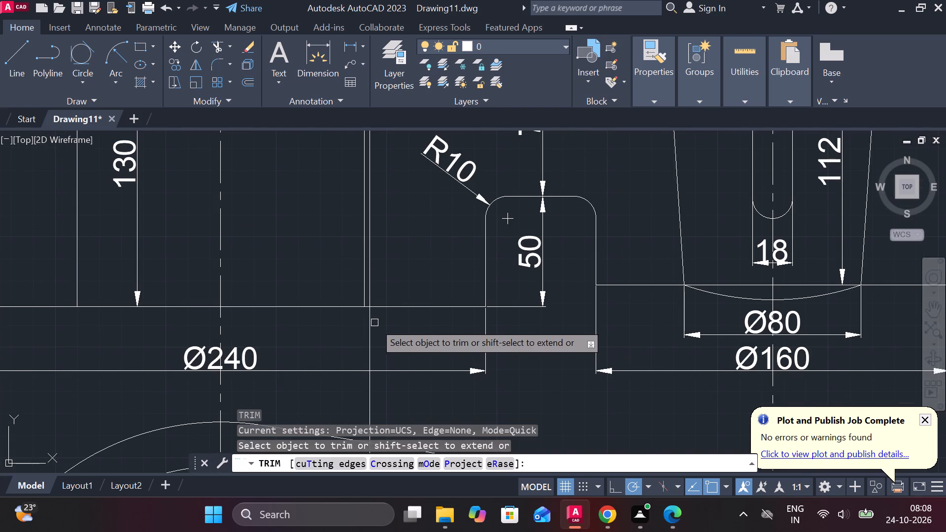
pyautogui.click(372, 319)
pyautogui.scroll(-2, 391, 346)
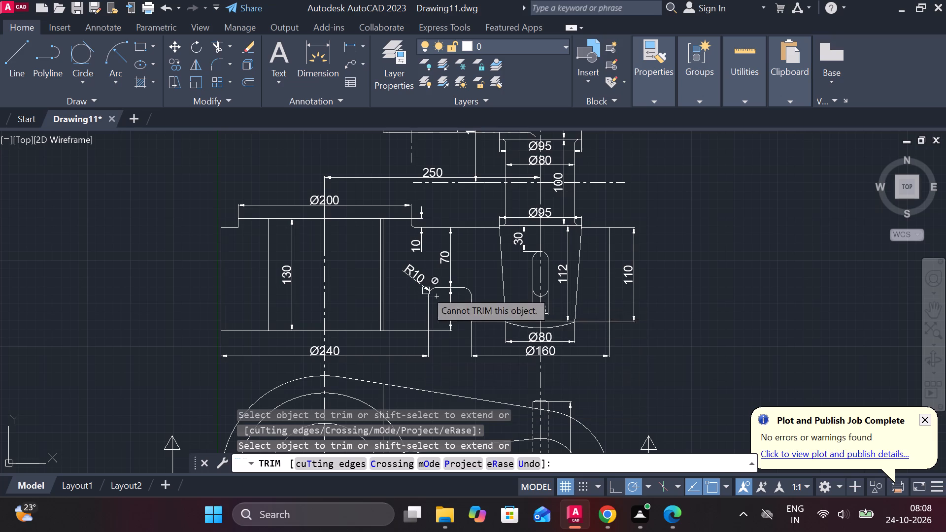
pyautogui.press('Escape')
pyautogui.moveTo(441, 372); pyautogui.dragTo(478, 243, button='middle')
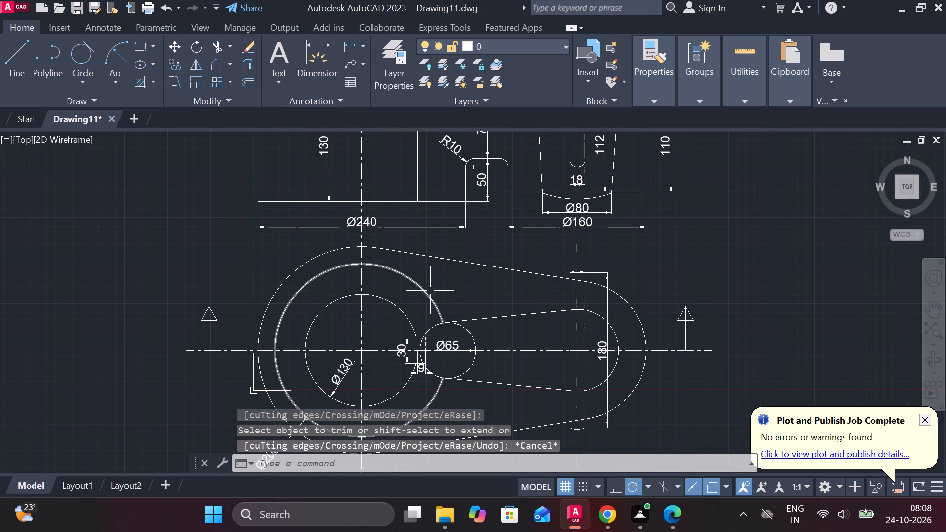
pyautogui.click(419, 269)
pyautogui.write('e')
pyautogui.press('space')
# Erase the line projected from the Ø65 circle's bore-side point in the front view's large hub.
pyautogui.scroll(2, 445, 385)
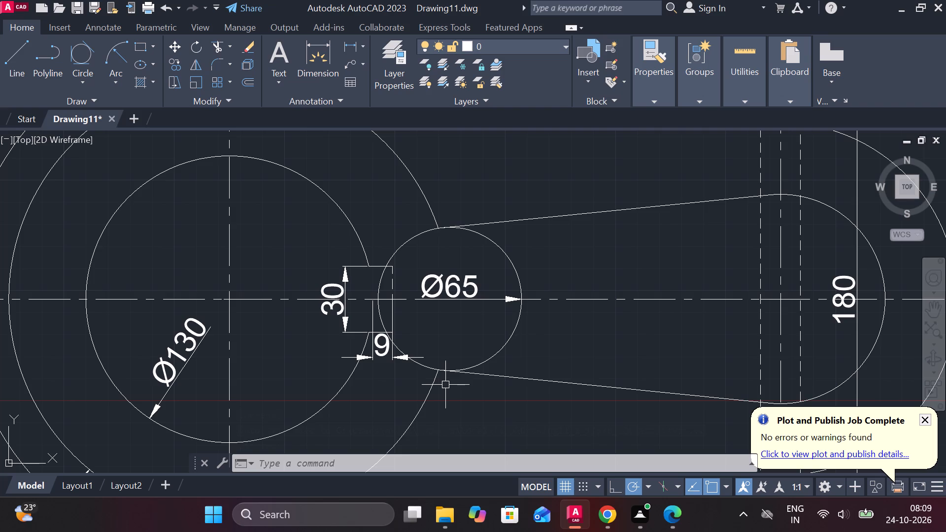
pyautogui.scroll(-3, 407, 252)
pyautogui.moveTo(430, 229); pyautogui.dragTo(431, 260, button='middle')
pyautogui.scroll(2, 427, 258)
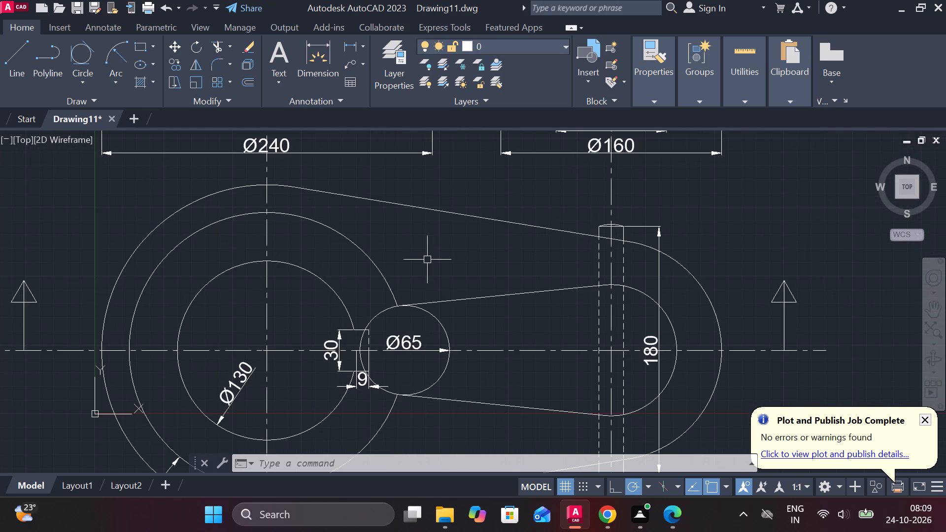
pyautogui.moveTo(404, 189); pyautogui.dragTo(424, 319, button='middle')
pyautogui.click(382, 204)
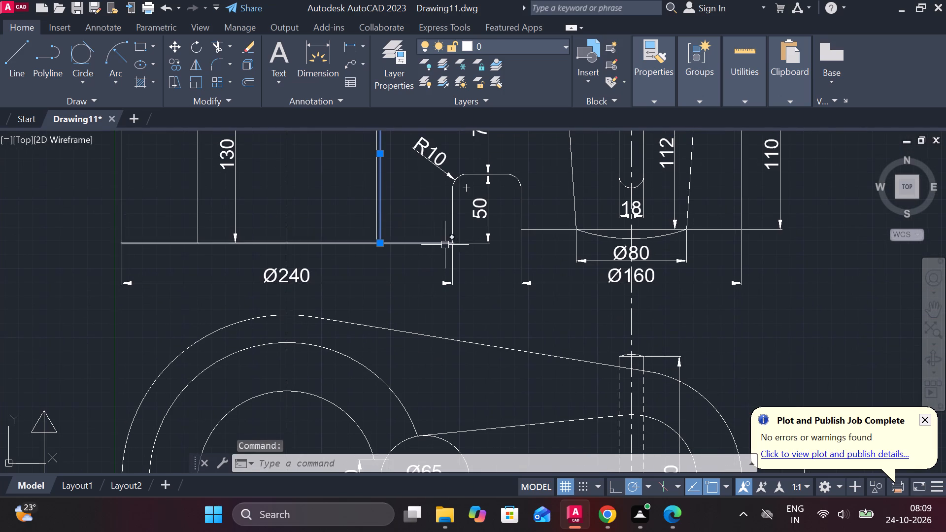
pyautogui.write('e')
pyautogui.press('space')
# Draw a vertical projection line from the keyway edge's intersection with the Ø65 circle up to the front view hub's top edge.
pyautogui.press('l')
pyautogui.press('Return')
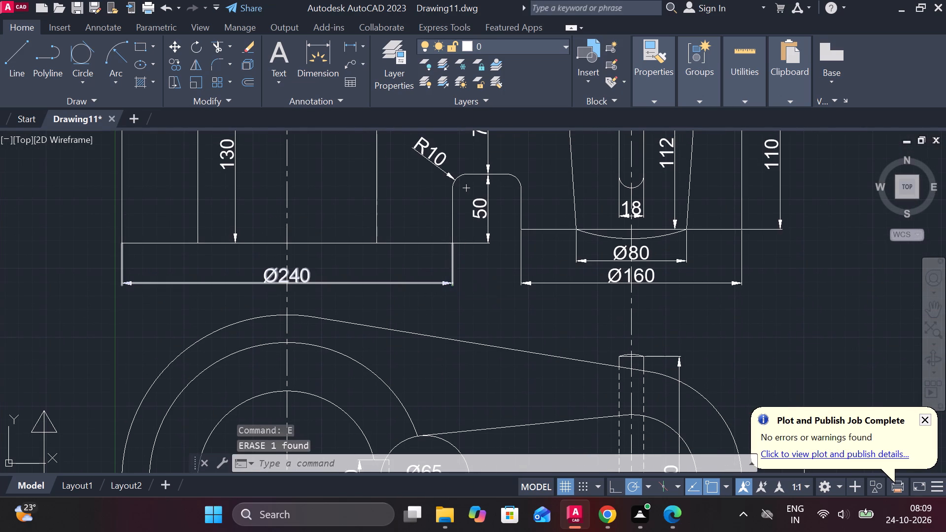
pyautogui.scroll(-2, 449, 281)
pyautogui.scroll(3, 403, 338)
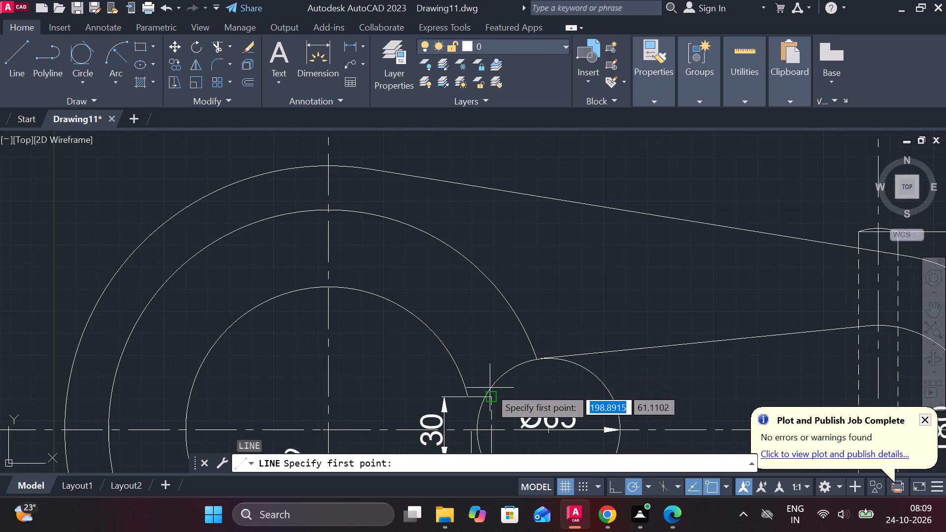
pyautogui.click(486, 395)
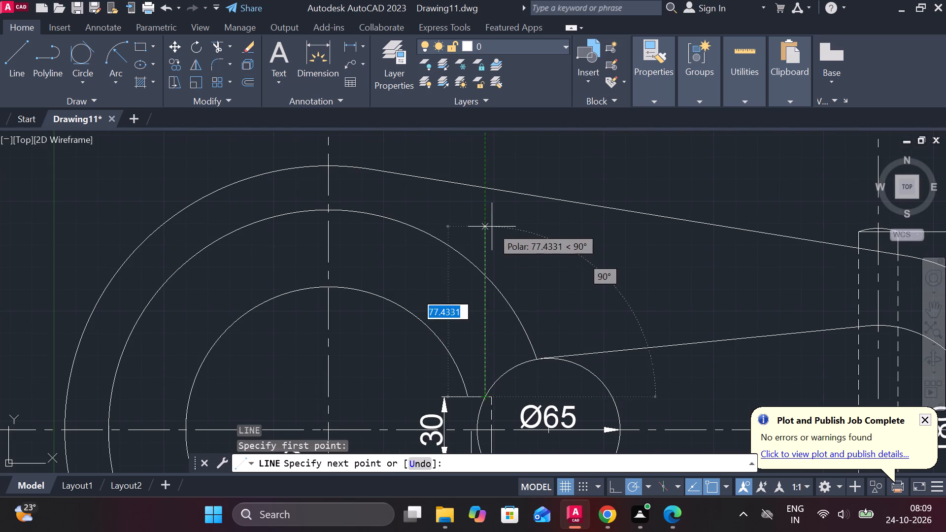
pyautogui.scroll(-1, 492, 227)
pyautogui.moveTo(492, 240); pyautogui.dragTo(484, 346, button='middle')
pyautogui.moveTo(491, 169); pyautogui.dragTo(468, 352, button='middle')
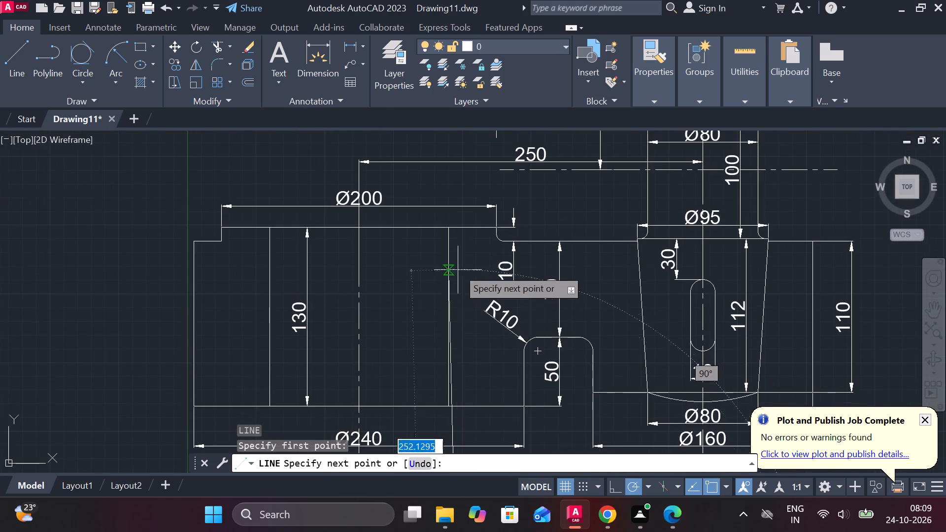
pyautogui.click(461, 233)
pyautogui.press('Escape')
# Trim the new projection line at the hub's base and erase the leftover piece in the plan view.
pyautogui.scroll(-2, 473, 367)
pyautogui.moveTo(486, 417); pyautogui.dragTo(472, 318, button='middle')
pyautogui.scroll(1, 480, 293)
pyautogui.write('tr')
pyautogui.press('space')
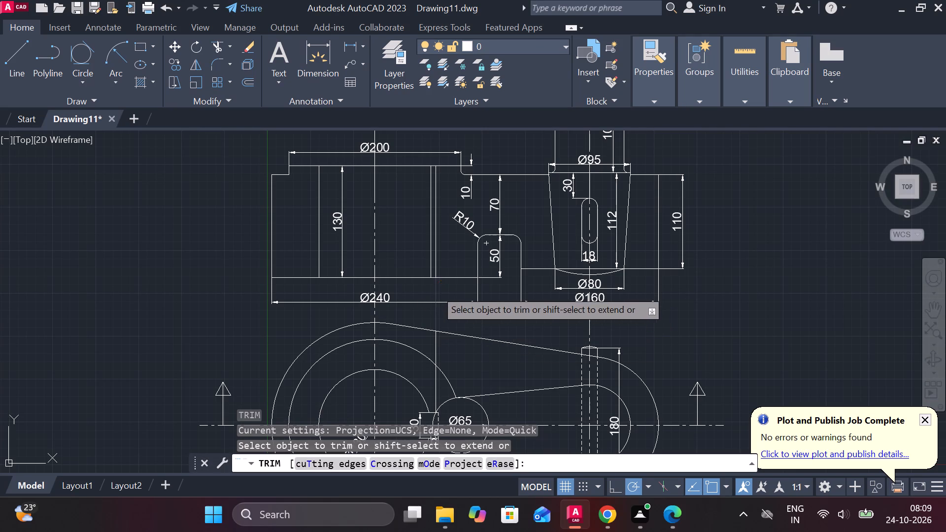
pyautogui.click(436, 290)
pyautogui.press('Escape')
pyautogui.click(436, 342)
pyautogui.write('e')
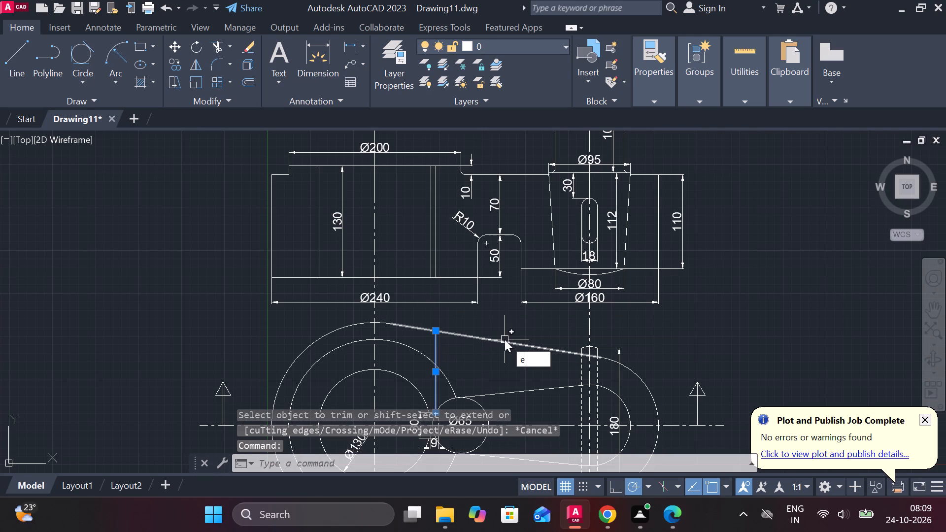
pyautogui.press('space')
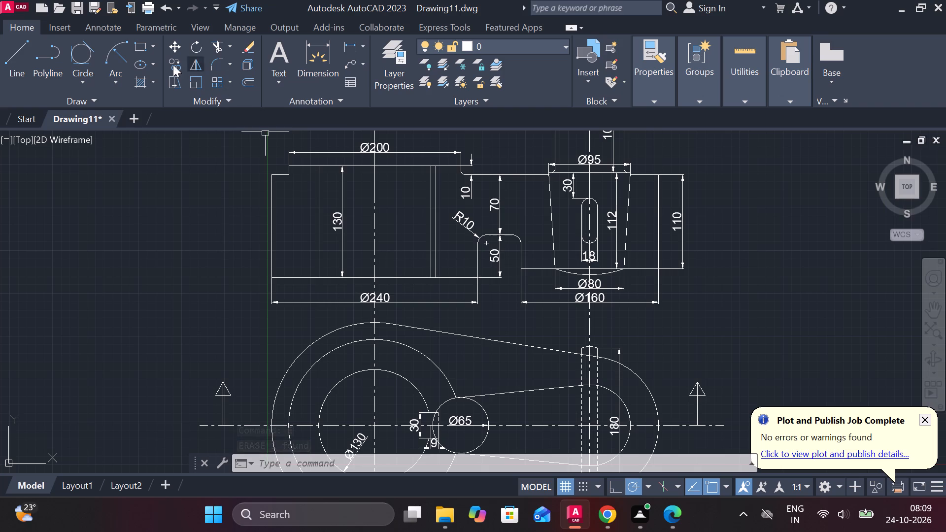
# Hatch the front view's cut regions with ANSI31: the large hub's outer wall, the connecting web and the small end's outer wall.
pyautogui.click(138, 83)
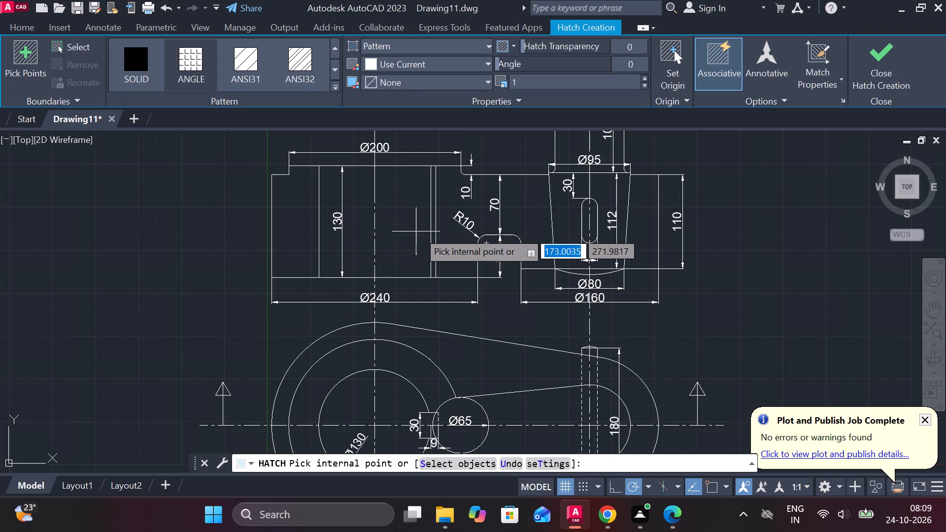
pyautogui.click(456, 245)
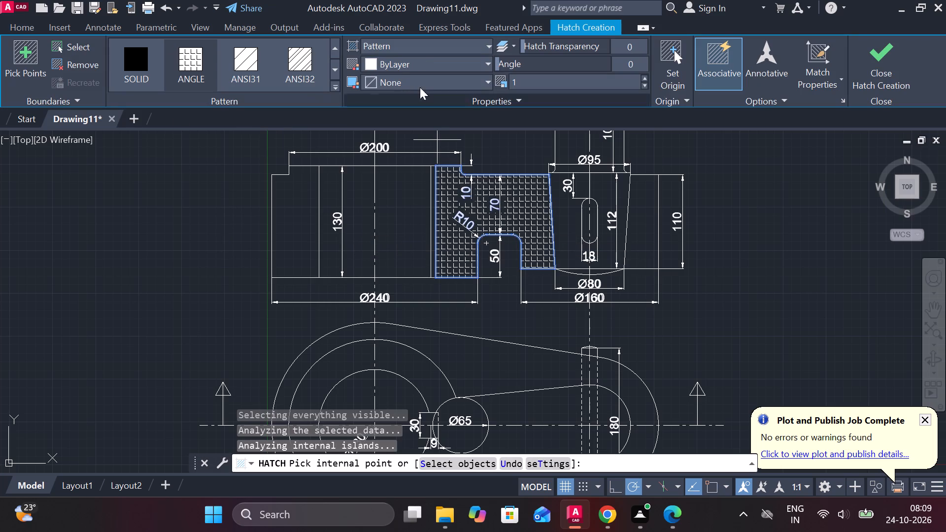
pyautogui.click(255, 56)
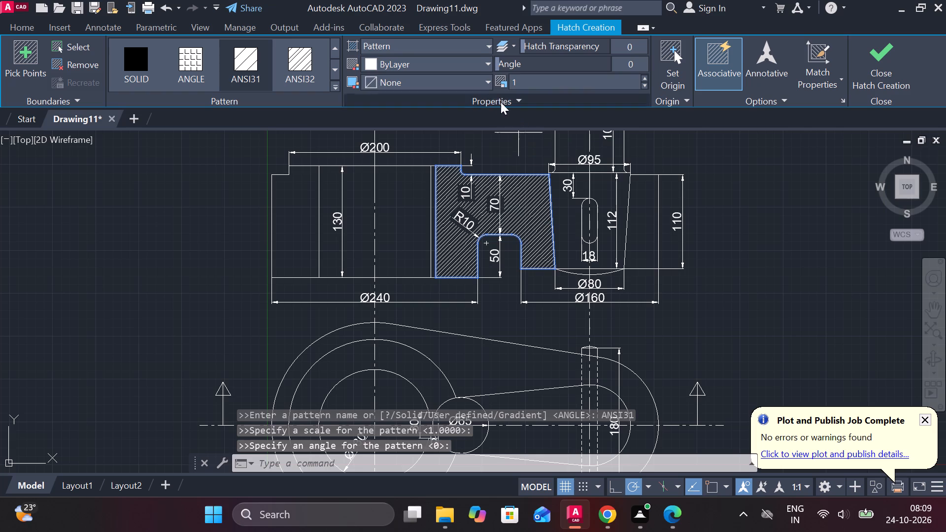
pyautogui.click(311, 207)
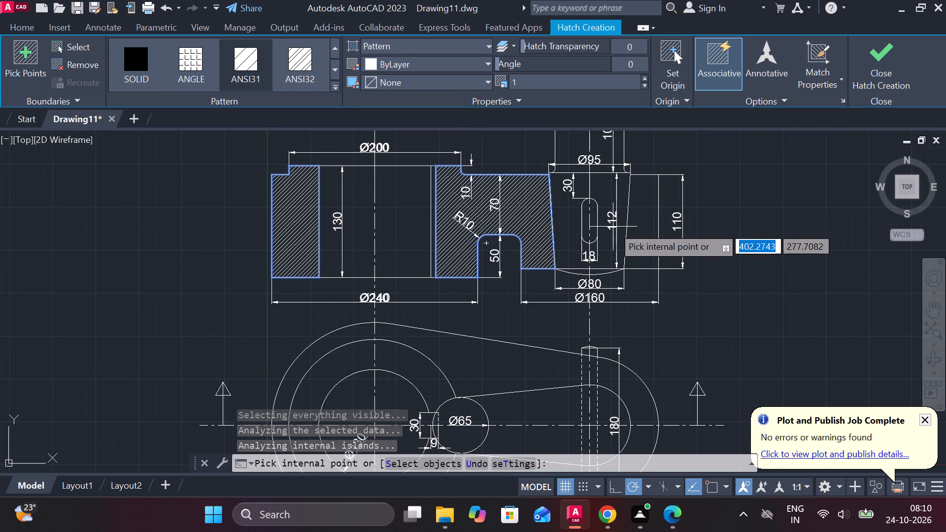
pyautogui.click(645, 230)
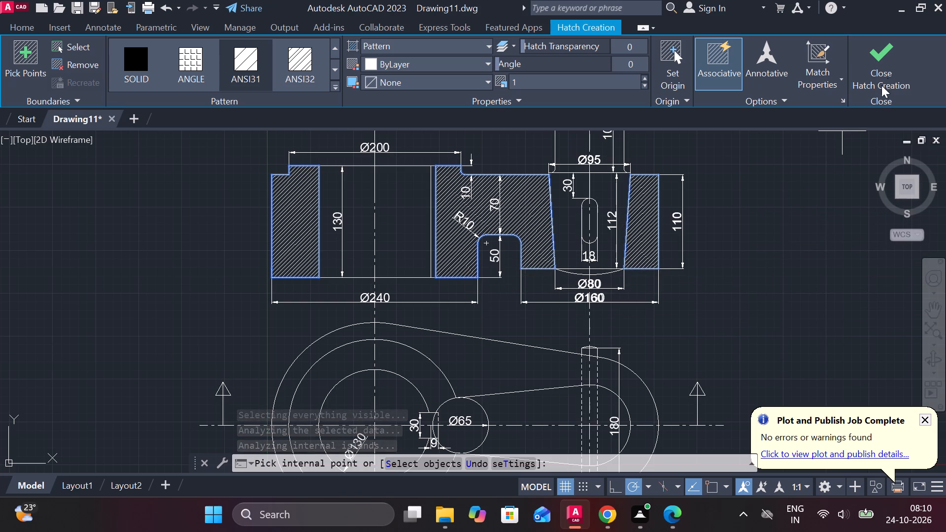
pyautogui.click(889, 73)
# Move the front view's 70 dimension text out of the hatch to above the web's upper edge.
pyautogui.moveTo(748, 236); pyautogui.dragTo(749, 283, button='middle')
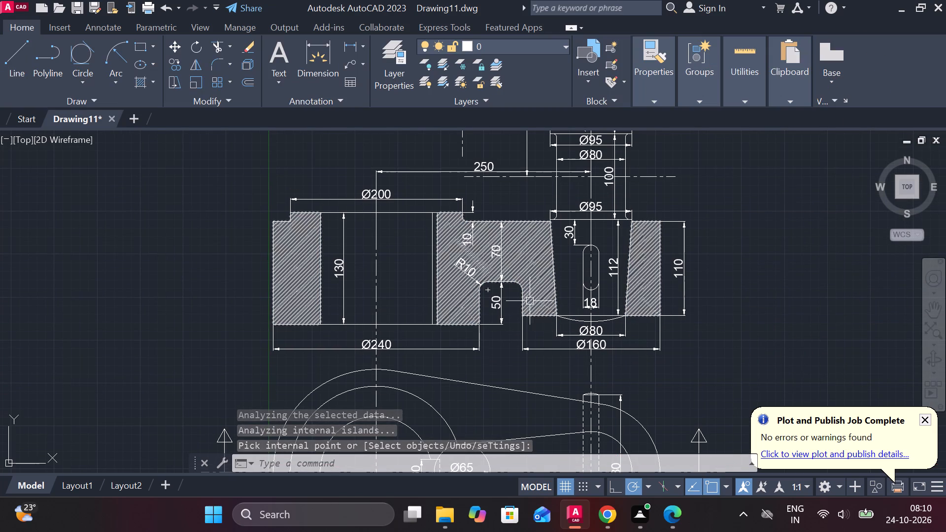
pyautogui.scroll(2, 526, 301)
pyautogui.scroll(-3, 496, 308)
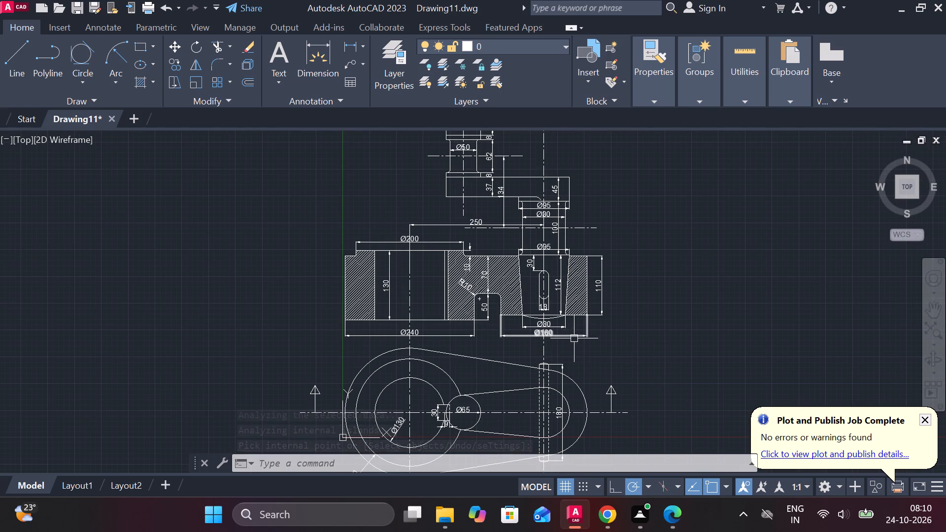
pyautogui.scroll(2, 411, 304)
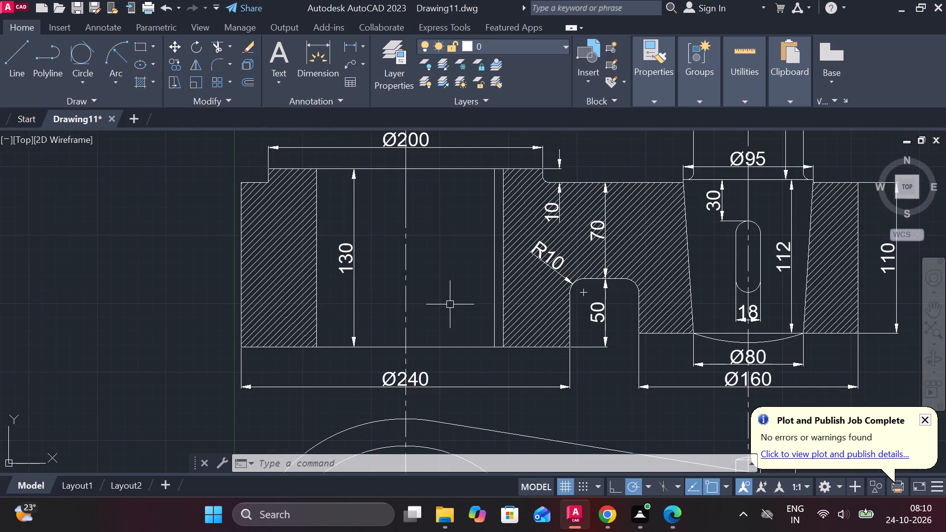
pyautogui.moveTo(450, 304); pyautogui.dragTo(408, 369, button='middle')
pyautogui.click(557, 296)
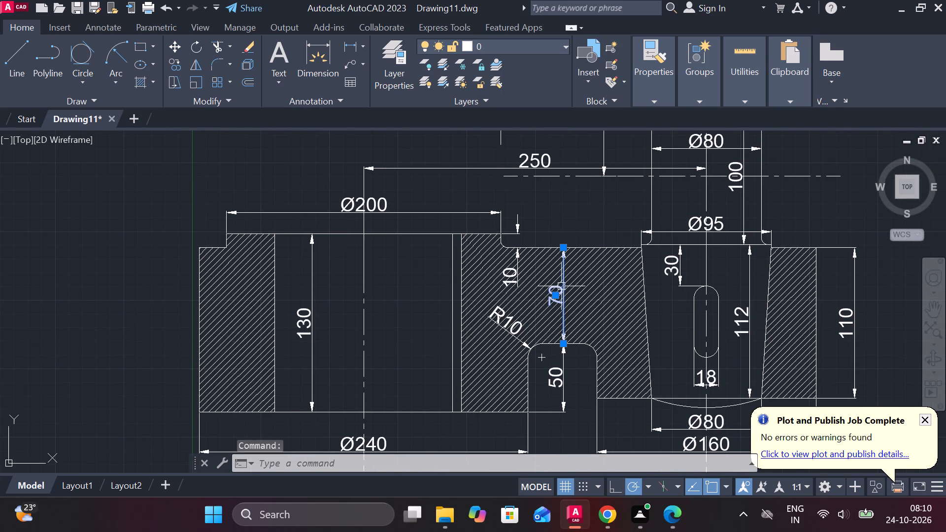
pyautogui.click(559, 294)
pyautogui.click(564, 212)
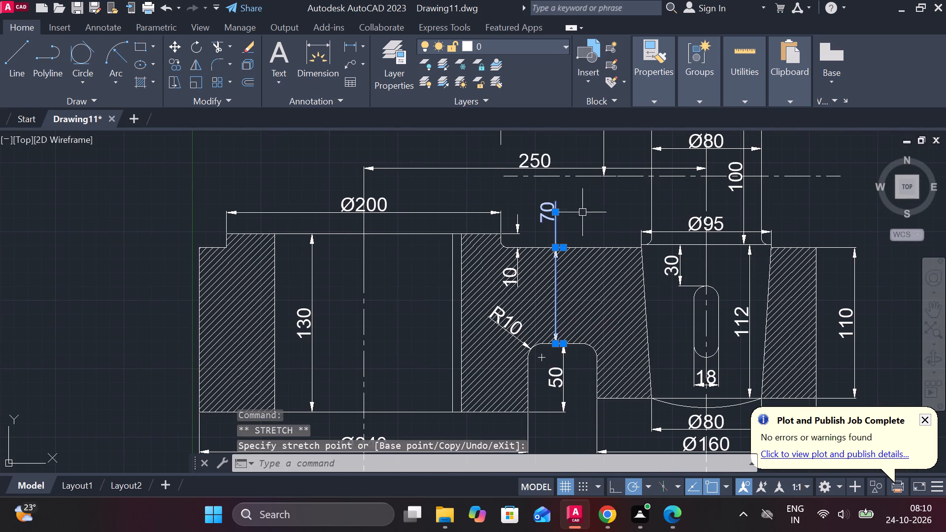
pyautogui.press('Escape')
# Align the 70 dimension line with the 50 dimension line below it.
pyautogui.scroll(2, 567, 335)
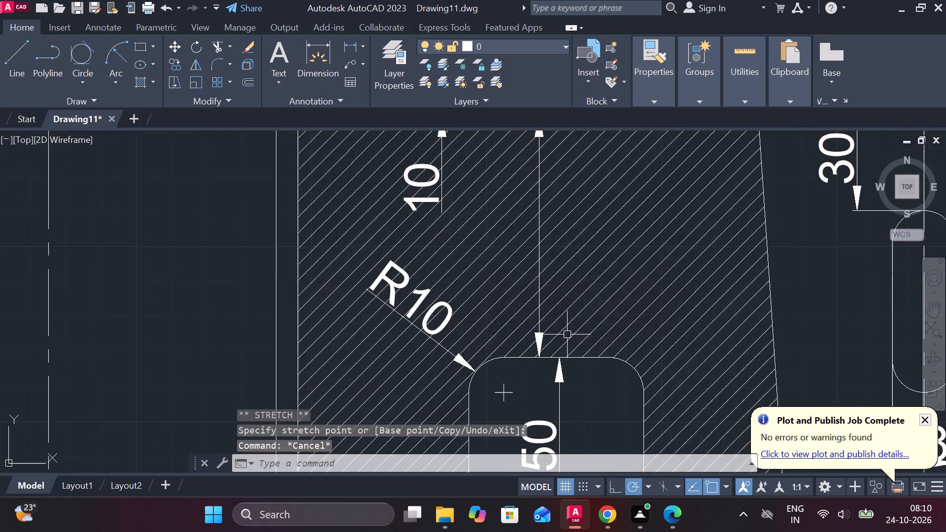
pyautogui.scroll(-2, 549, 228)
pyautogui.scroll(2, 551, 282)
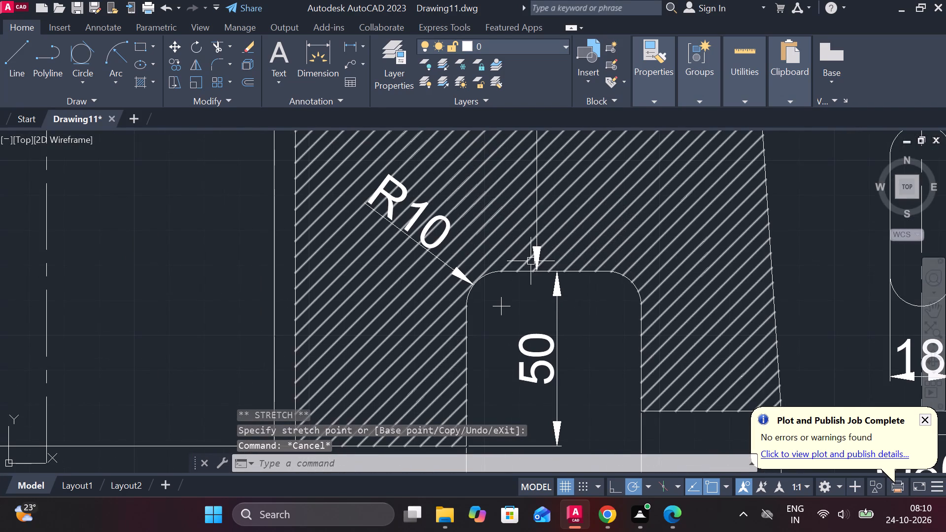
pyautogui.click(533, 255)
pyautogui.click(537, 269)
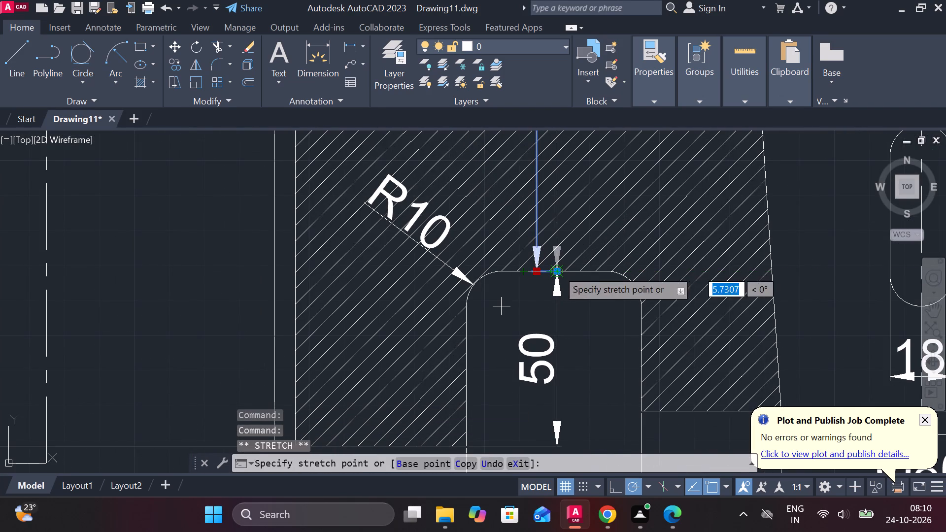
pyautogui.doubleClick(557, 269)
pyautogui.scroll(-2, 561, 269)
pyautogui.press('Escape')
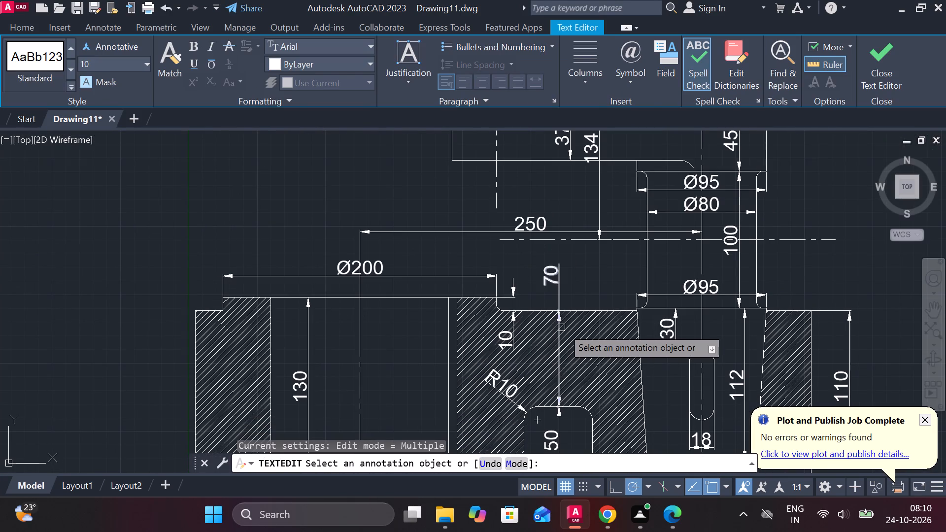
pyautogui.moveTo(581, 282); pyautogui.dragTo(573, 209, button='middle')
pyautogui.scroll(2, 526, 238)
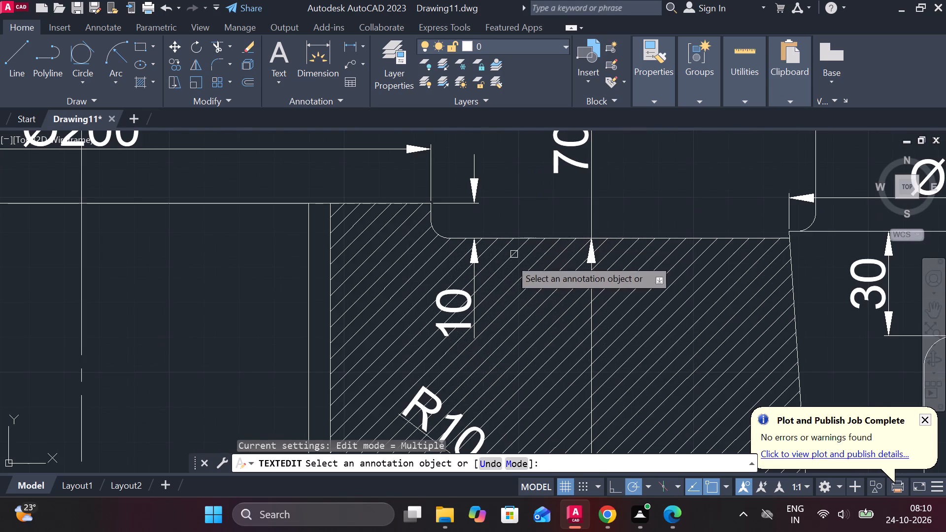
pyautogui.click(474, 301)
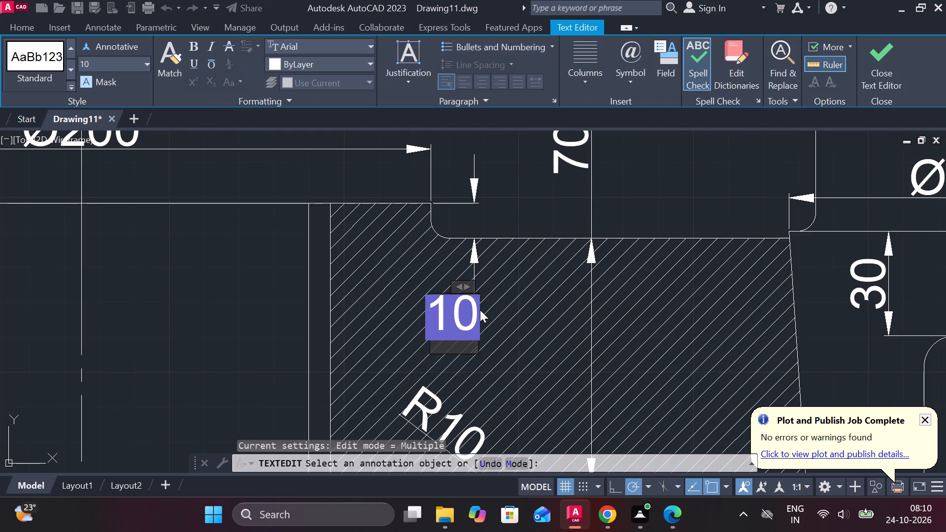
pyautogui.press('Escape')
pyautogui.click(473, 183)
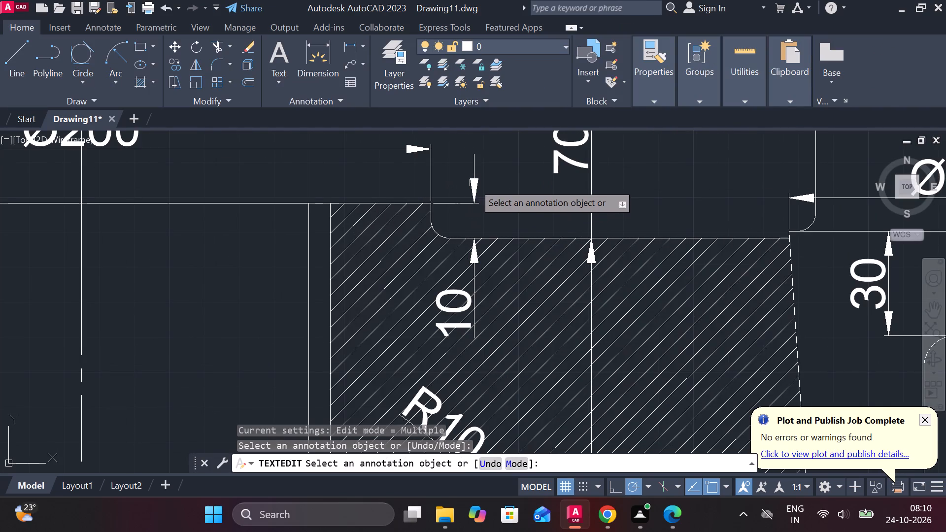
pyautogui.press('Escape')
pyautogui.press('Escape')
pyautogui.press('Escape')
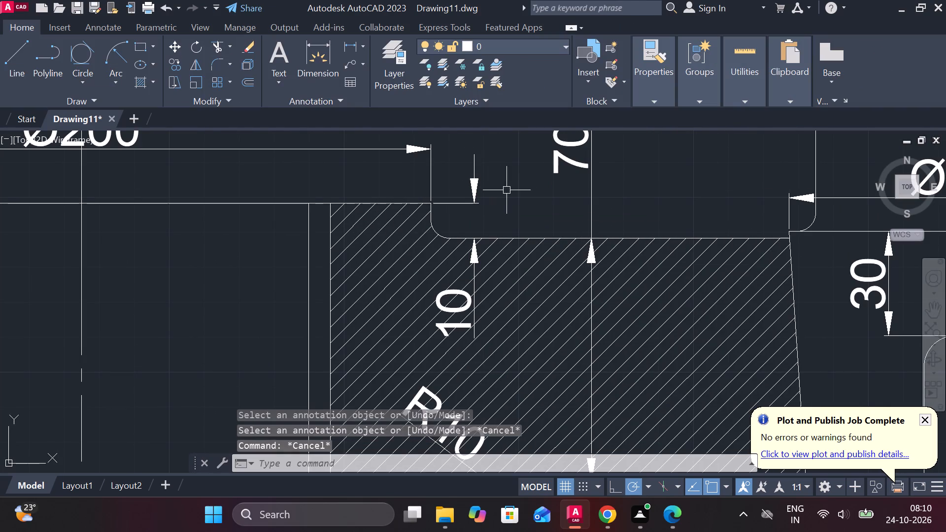
# Move the 10 step-height dimension's text out of the hatch to above the hub's top edge.
pyautogui.click(470, 179)
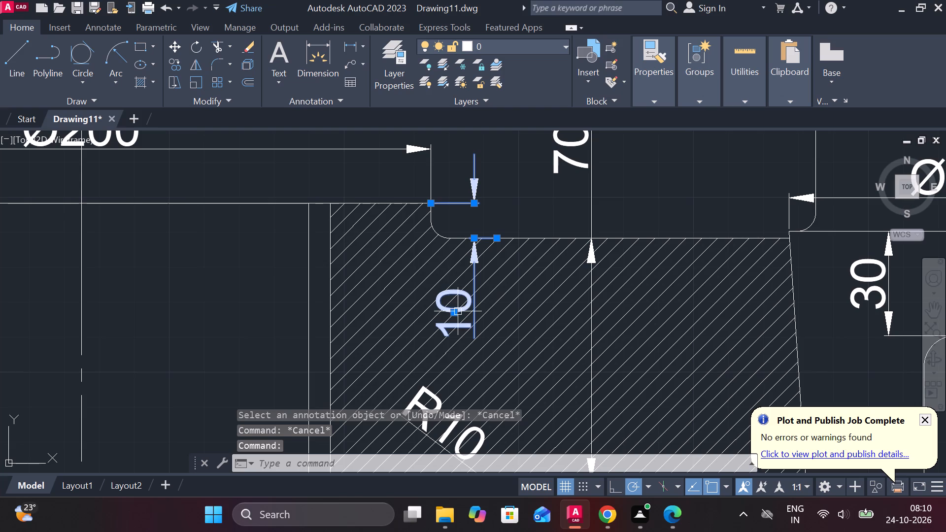
pyautogui.click(455, 311)
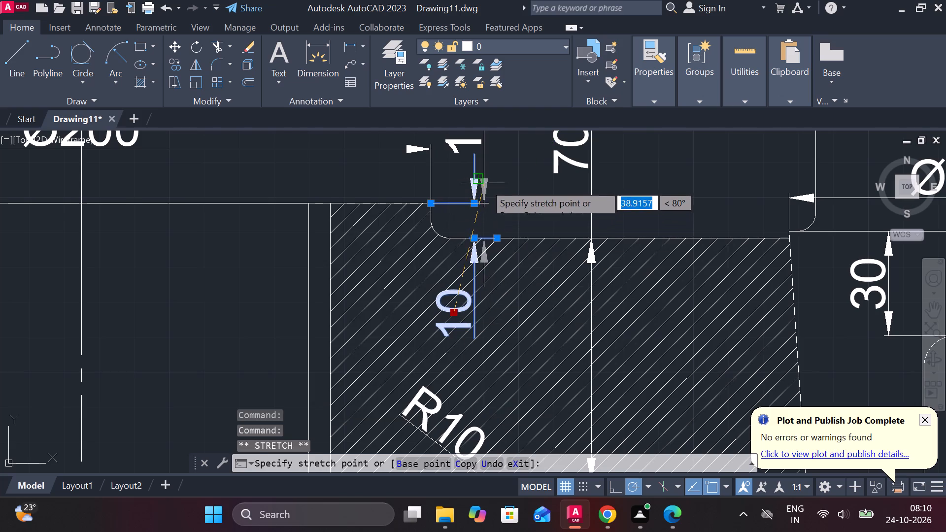
pyautogui.moveTo(493, 184); pyautogui.dragTo(467, 310, button='middle')
pyautogui.click(470, 285)
pyautogui.press('Escape')
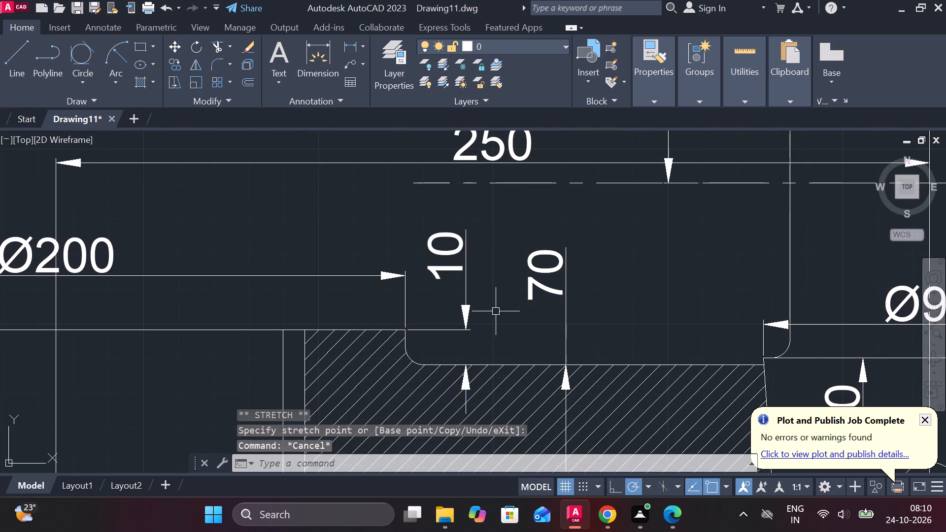
# Move the R10 dimension's text slightly lower beside the web notch's upper-left corner, giving its leader a shallower angle.
pyautogui.scroll(-3, 496, 312)
pyautogui.scroll(2, 502, 400)
pyautogui.moveTo(499, 406); pyautogui.dragTo(485, 352, button='middle')
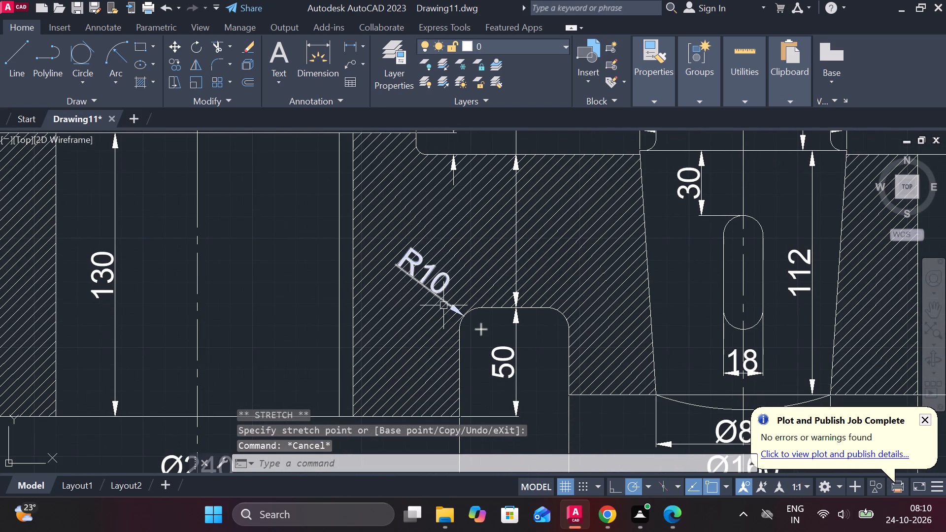
pyautogui.click(440, 293)
pyautogui.click(428, 271)
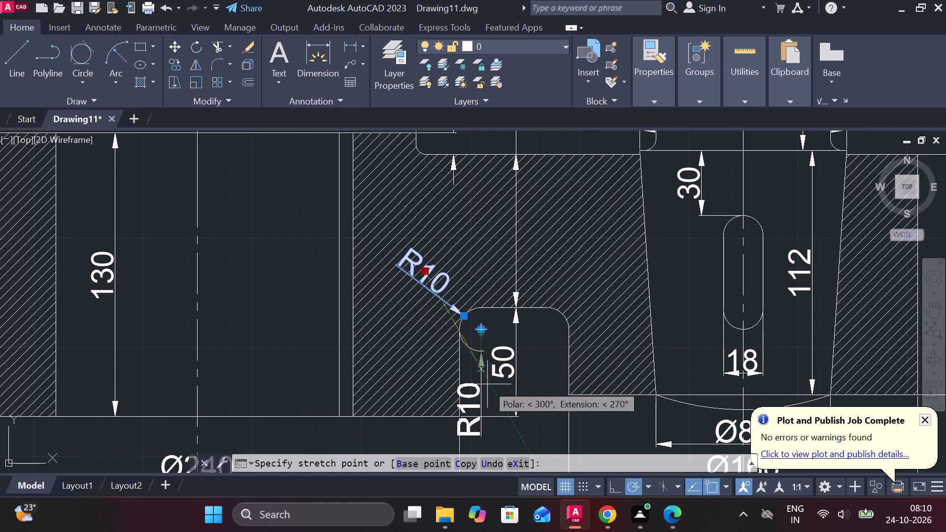
pyautogui.click(446, 318)
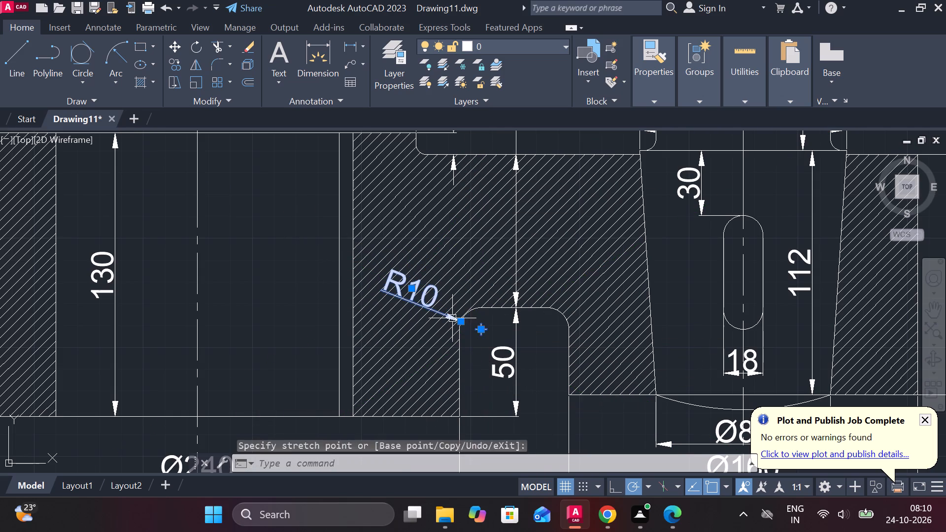
pyautogui.press('Escape')
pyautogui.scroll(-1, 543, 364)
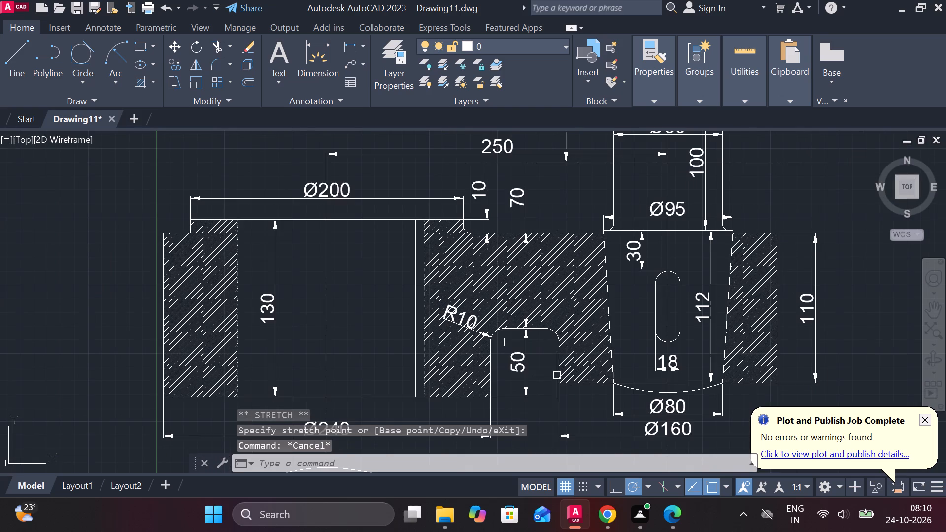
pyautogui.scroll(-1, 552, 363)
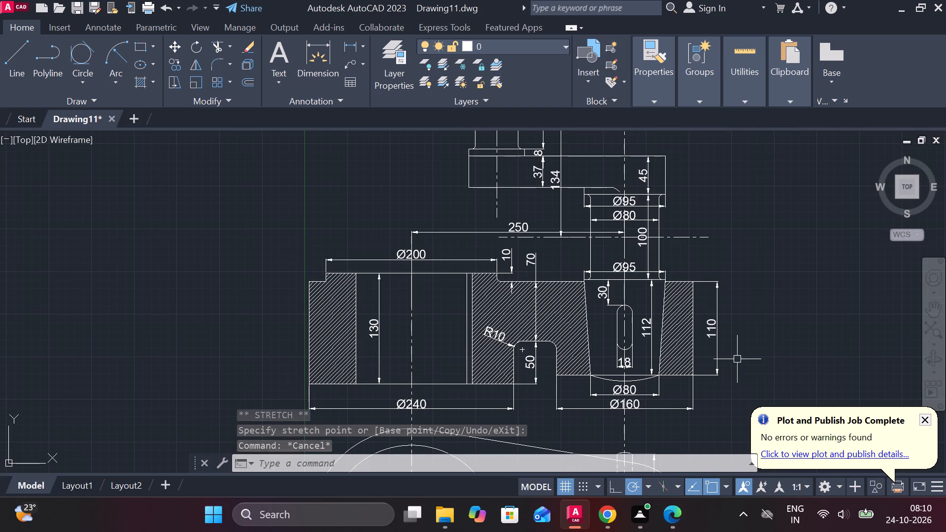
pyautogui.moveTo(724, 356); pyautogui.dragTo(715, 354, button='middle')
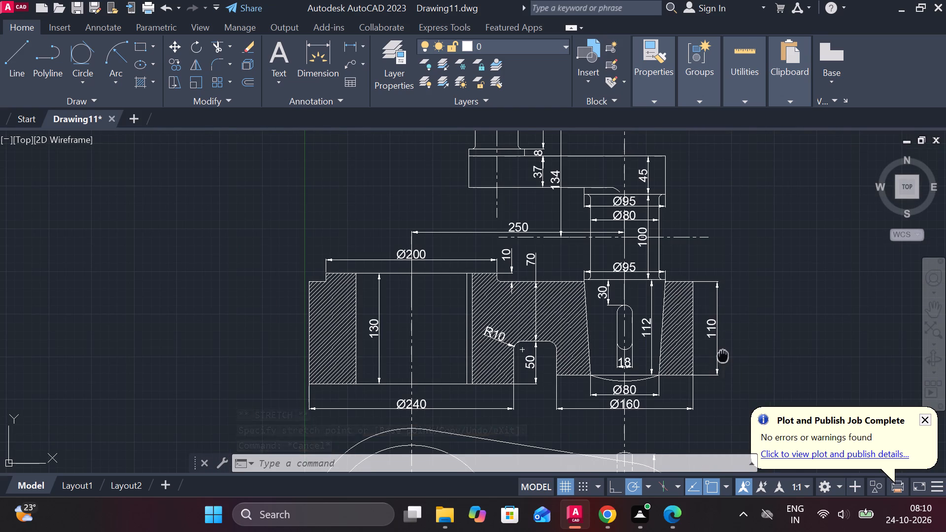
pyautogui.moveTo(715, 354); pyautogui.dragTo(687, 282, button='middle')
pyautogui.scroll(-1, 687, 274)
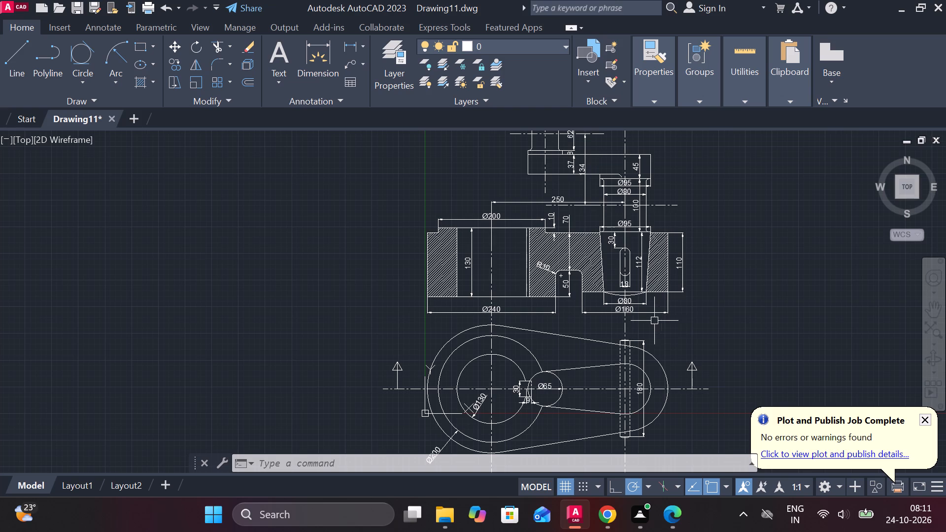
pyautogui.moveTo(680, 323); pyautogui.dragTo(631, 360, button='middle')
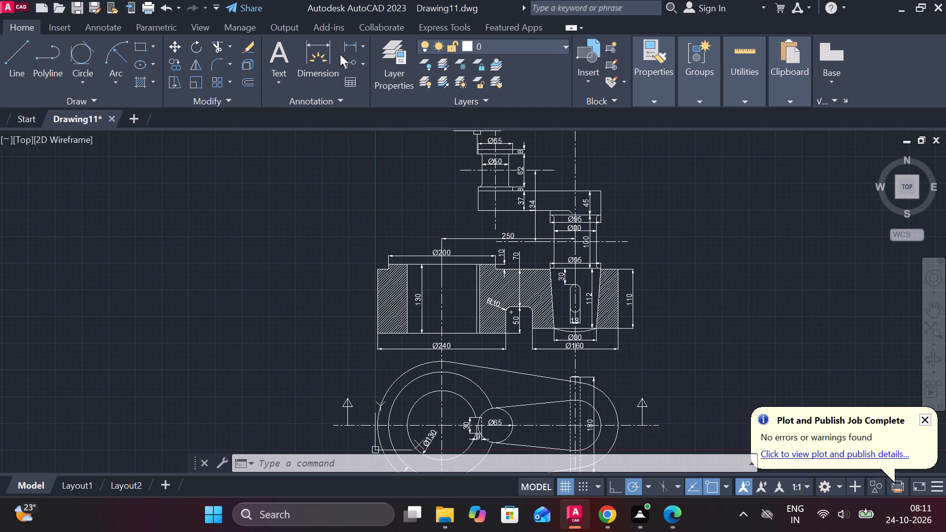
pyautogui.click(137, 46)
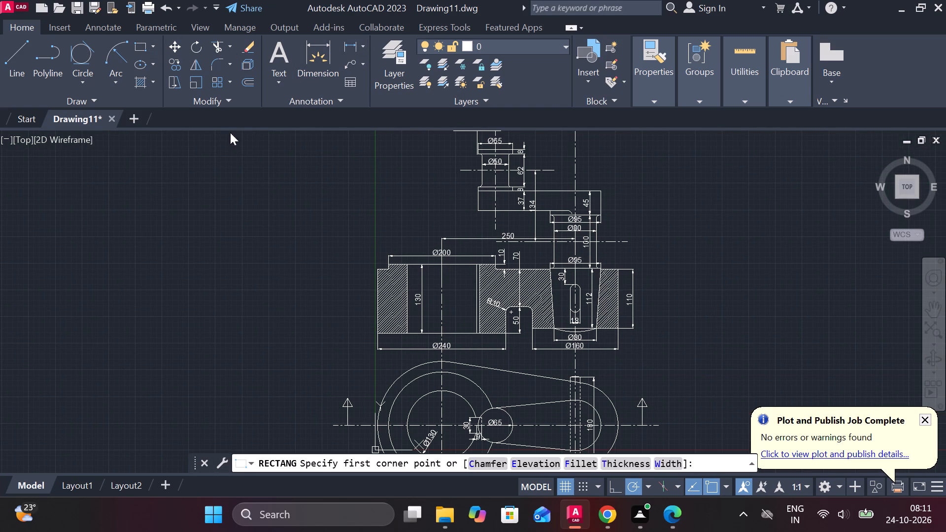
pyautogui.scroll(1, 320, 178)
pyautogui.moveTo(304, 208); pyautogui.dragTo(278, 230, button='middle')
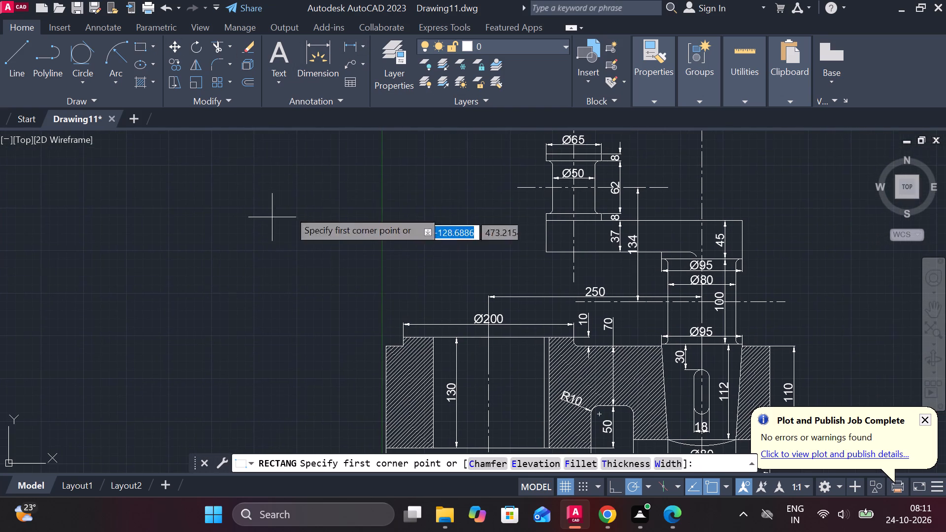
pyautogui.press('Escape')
# Trim the crank arm's top edge between its left end and the Ø50 pin's vertical centreline.
pyautogui.moveTo(346, 218); pyautogui.dragTo(201, 325, button='middle')
pyautogui.scroll(2, 524, 331)
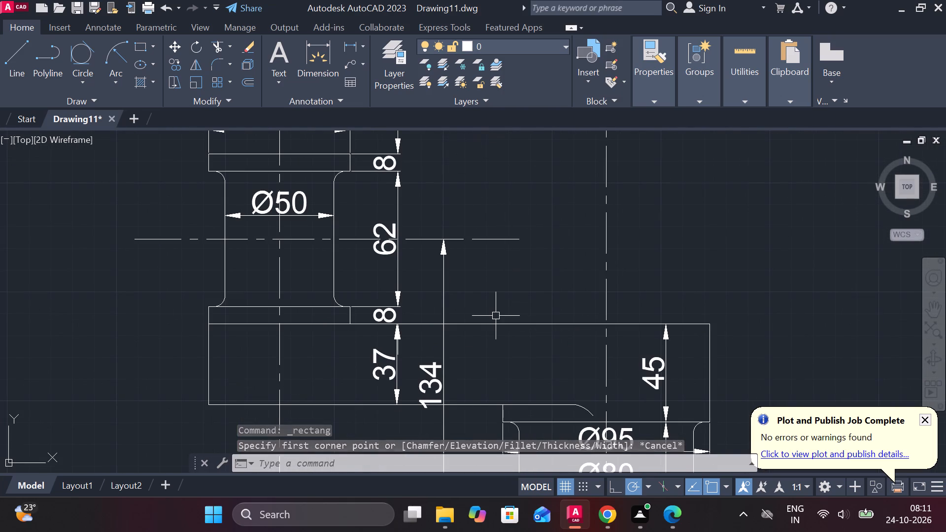
pyautogui.scroll(1, 330, 338)
pyautogui.scroll(-1, 330, 338)
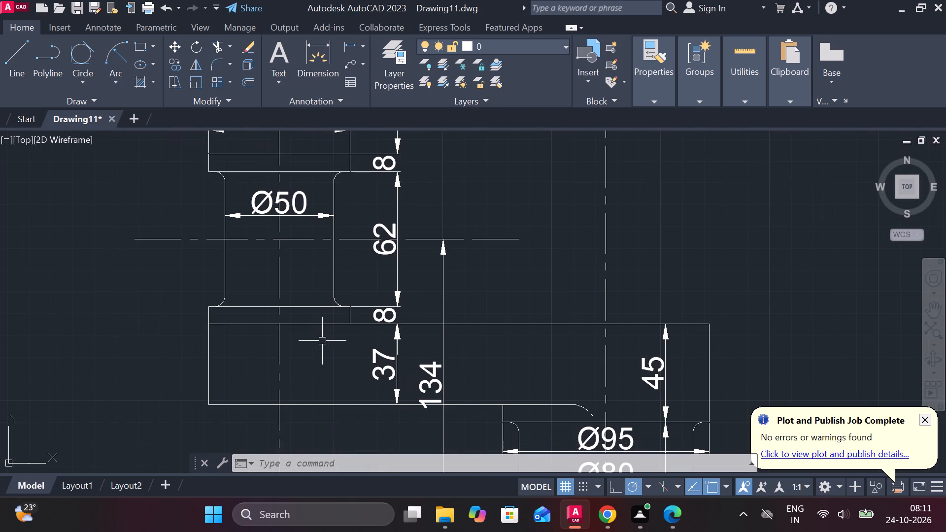
pyautogui.write('tr')
pyautogui.press('space')
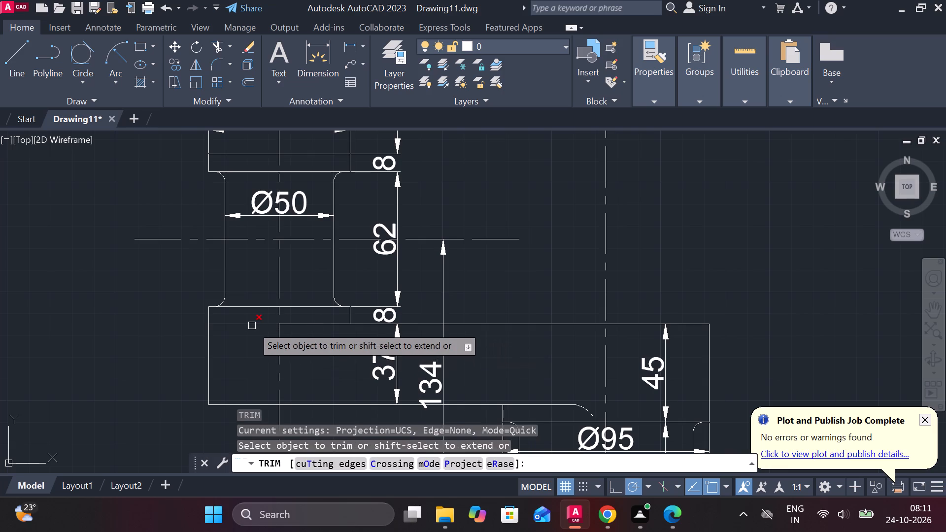
pyautogui.click(252, 326)
pyautogui.press('Escape')
# Draw a start-end-radius arc from the pin collar's lower line near the centreline down to the crank arm's top edge.
pyautogui.click(118, 48)
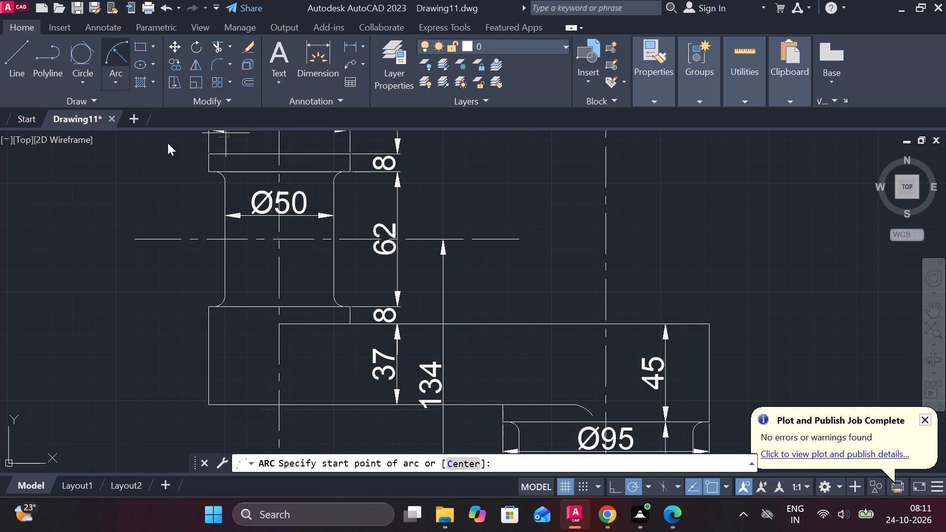
pyautogui.scroll(1, 334, 352)
pyautogui.click(255, 278)
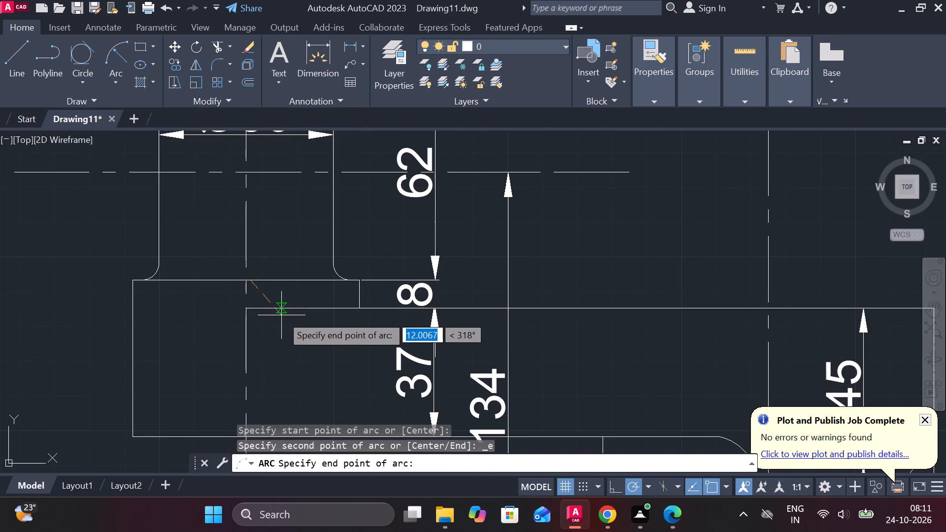
pyautogui.click(281, 315)
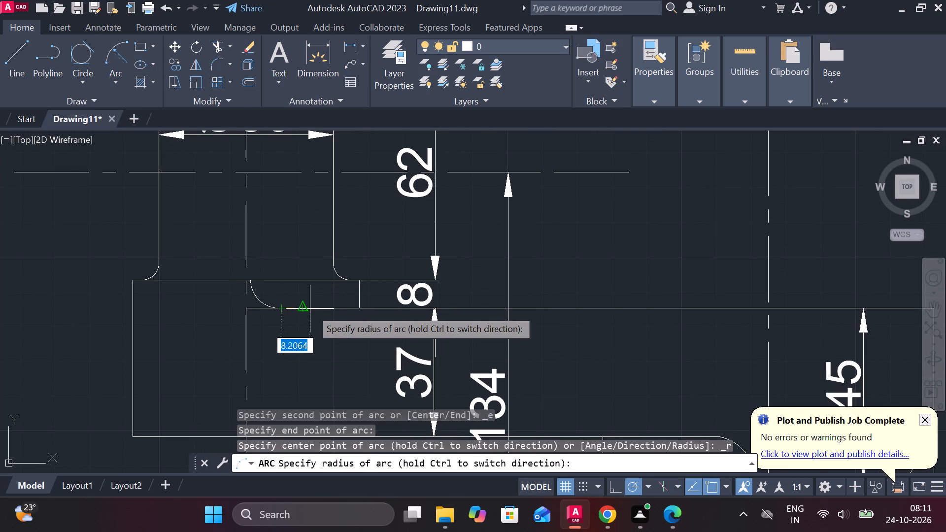
pyautogui.click(317, 315)
pyautogui.press('Escape')
# Trim the leftover stub of the arm's top edge between the pin centreline and the new arc.
pyautogui.write('tr')
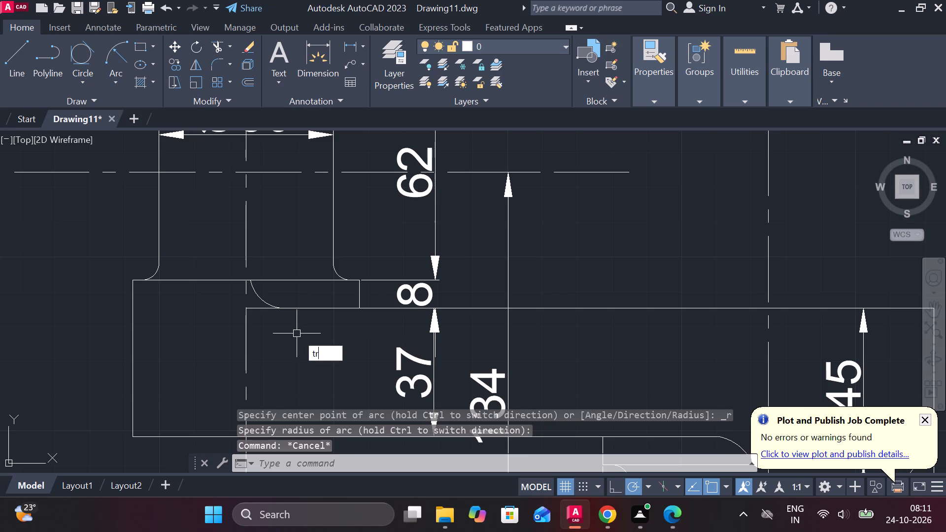
pyautogui.press('space')
pyautogui.click(257, 306)
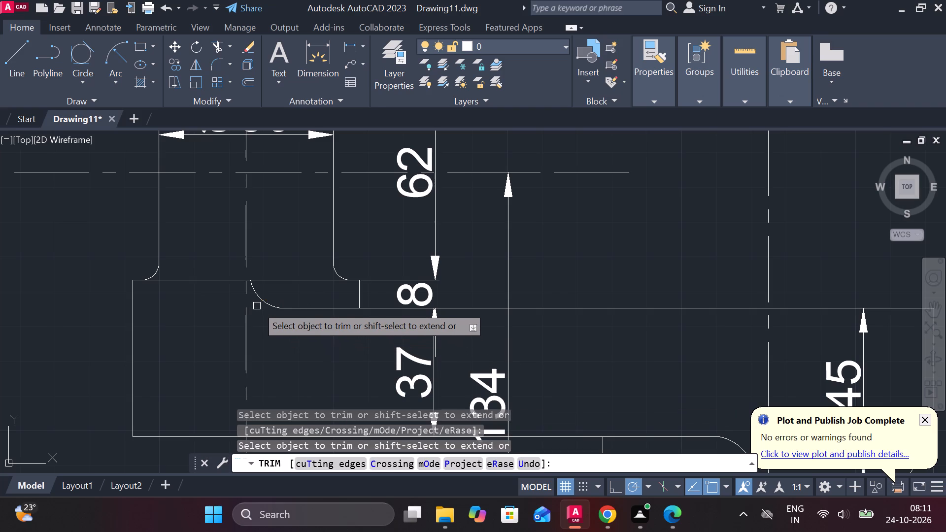
pyautogui.scroll(-3, 302, 328)
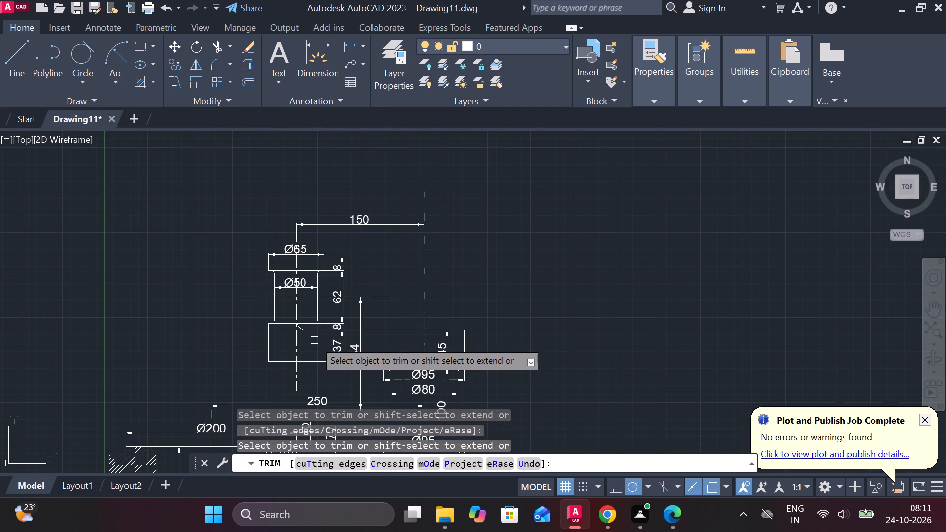
pyautogui.press('Escape')
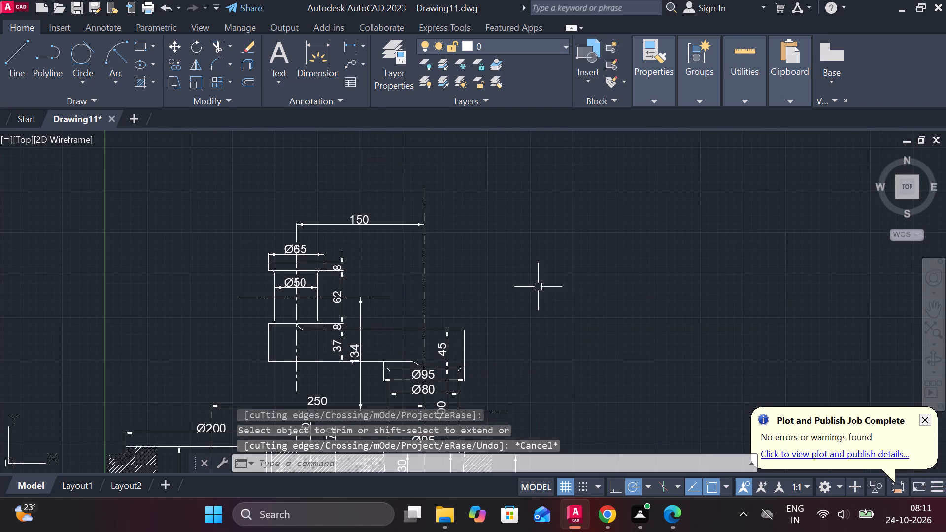
# Add a multileader pointing to the crank arm's top edge, with text height 12 and the text 1.
pyautogui.click(353, 56)
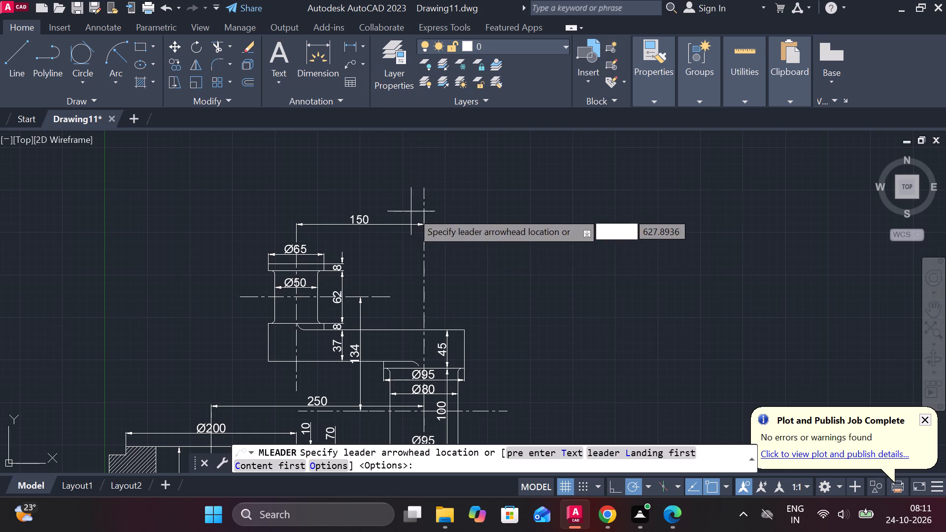
pyautogui.scroll(2, 394, 329)
pyautogui.click(385, 336)
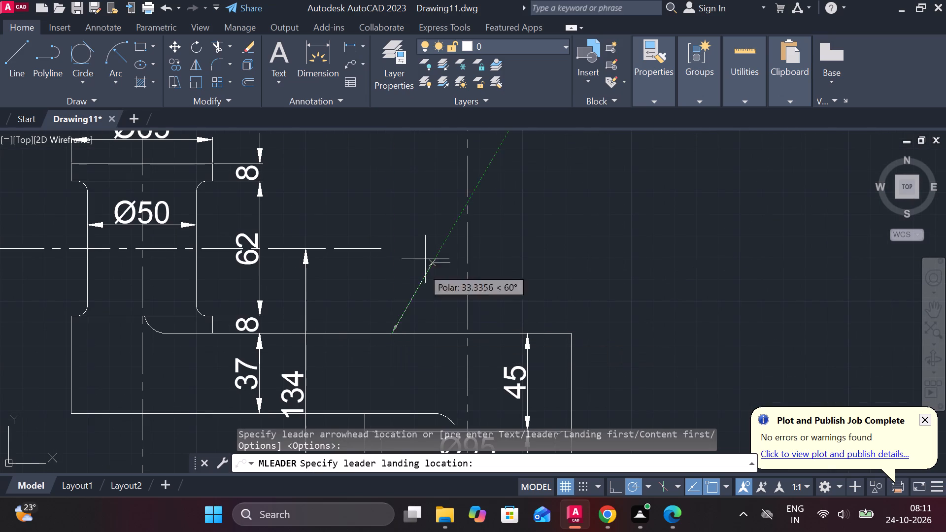
pyautogui.click(511, 239)
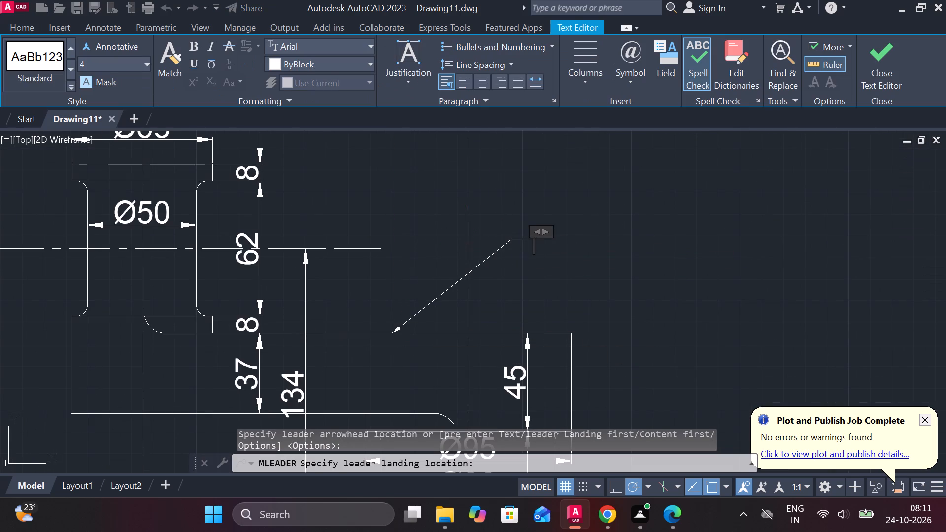
pyautogui.click(122, 60)
pyautogui.write('12')
pyautogui.press('space')
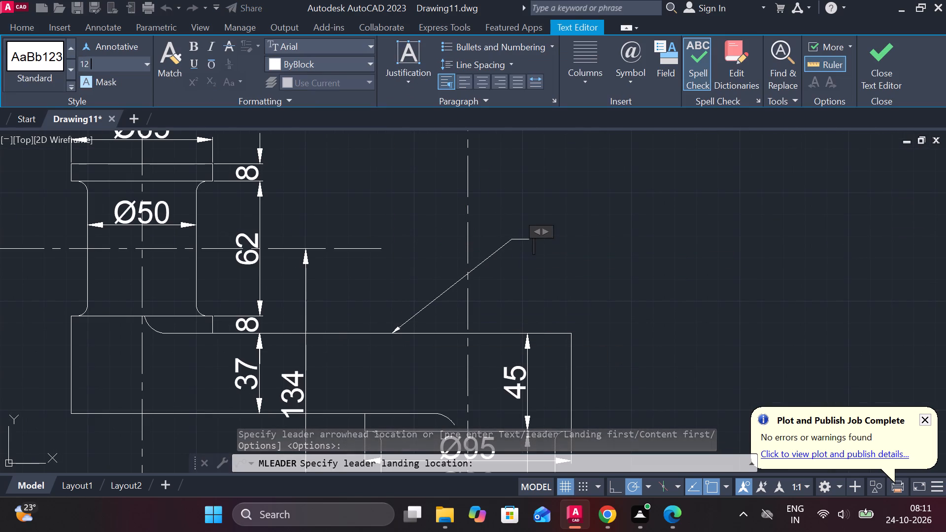
pyautogui.press('Return')
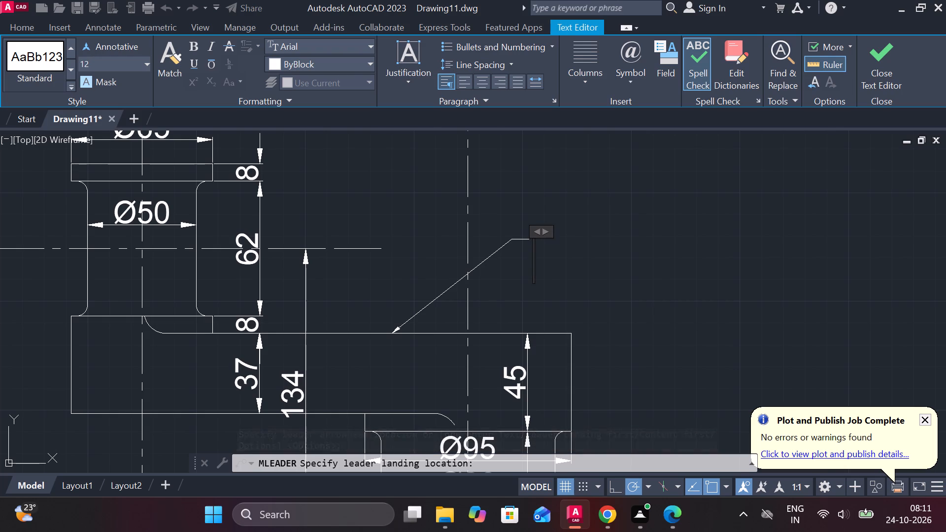
pyautogui.press('1')
pyautogui.click(862, 60)
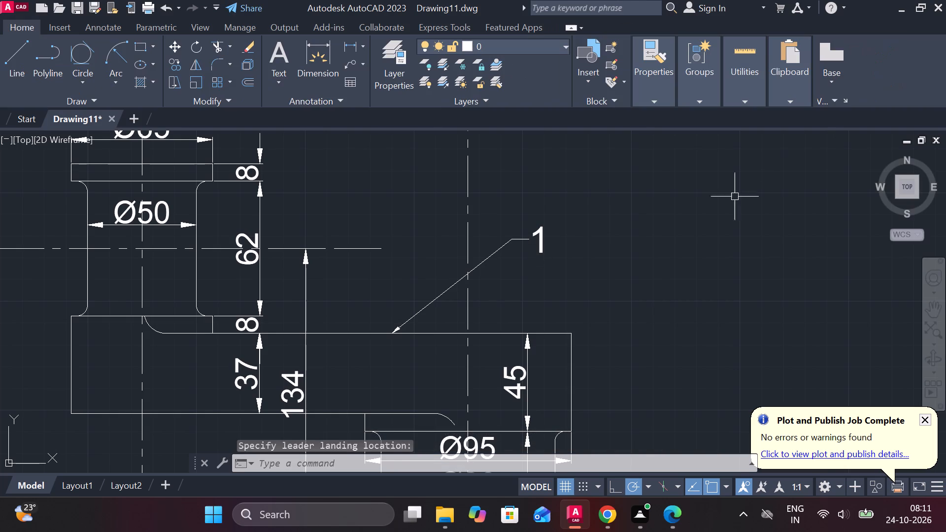
# Change the crank arm leader's text to 2.
pyautogui.scroll(-1, 684, 212)
pyautogui.scroll(-2, 666, 268)
pyautogui.moveTo(661, 284); pyautogui.dragTo(638, 258, button='middle')
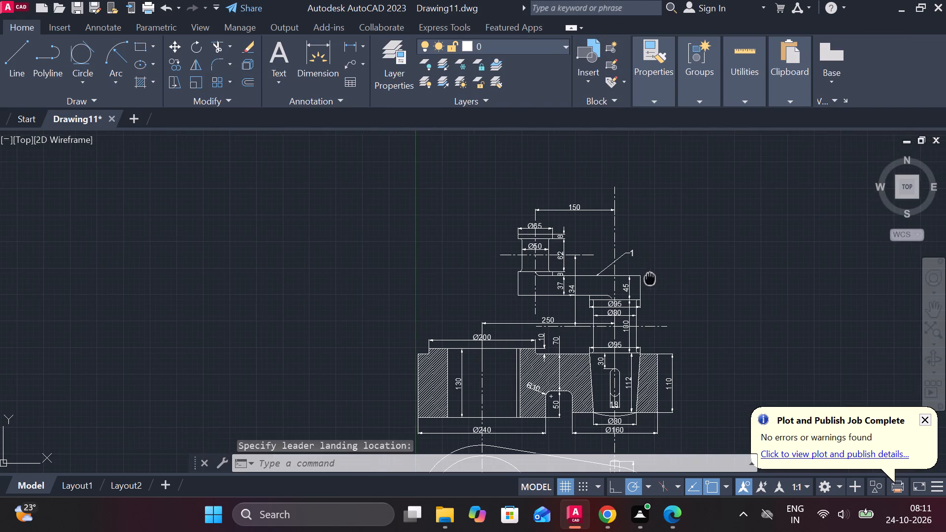
pyautogui.moveTo(638, 258); pyautogui.dragTo(638, 257, button='middle')
pyautogui.scroll(1, 638, 255)
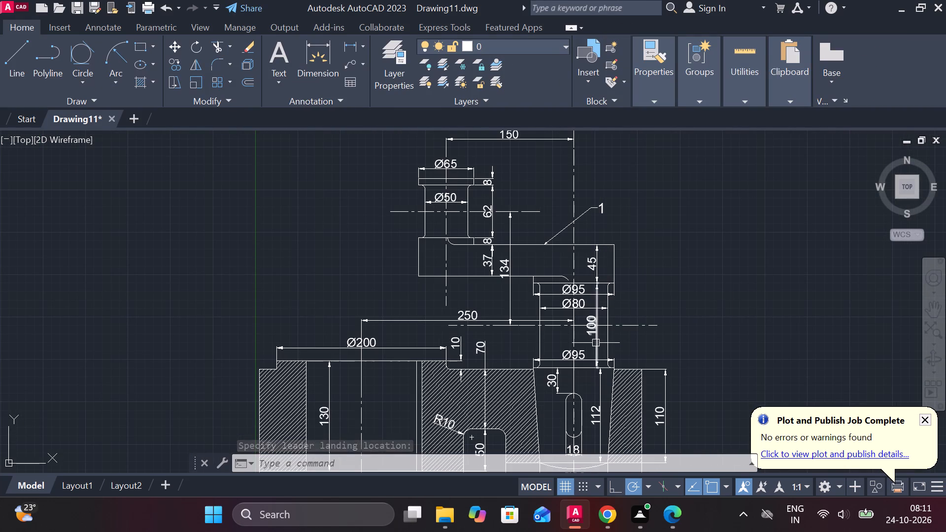
pyautogui.scroll(3, 609, 200)
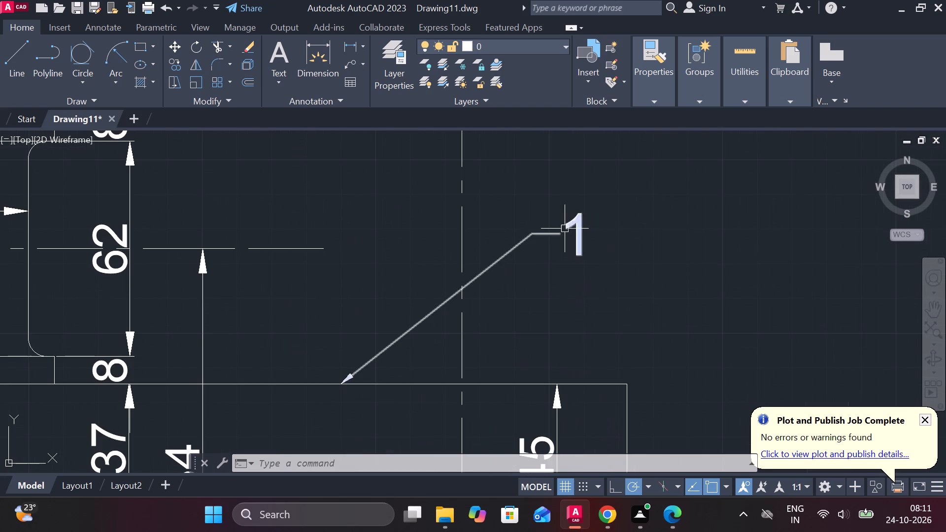
pyautogui.doubleClick(577, 228)
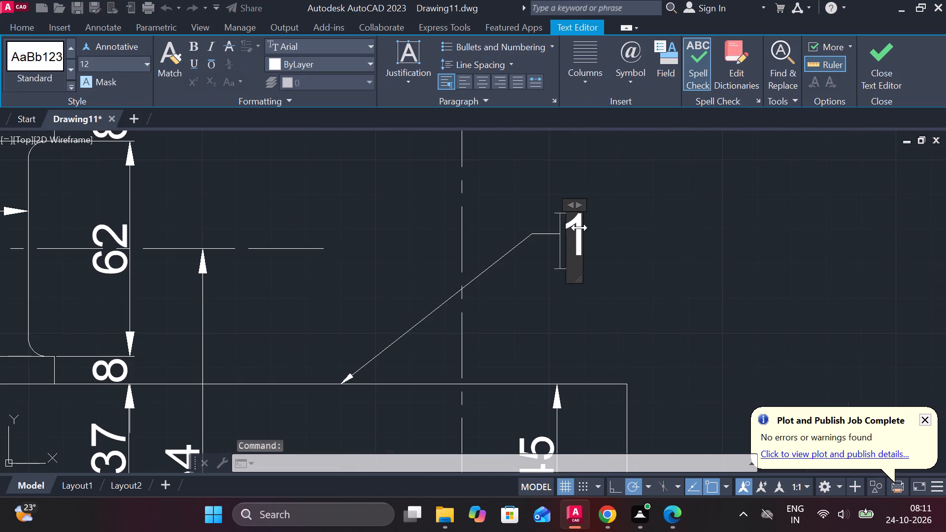
pyautogui.press('Right')
pyautogui.press('BackSpace')
pyautogui.press('2')
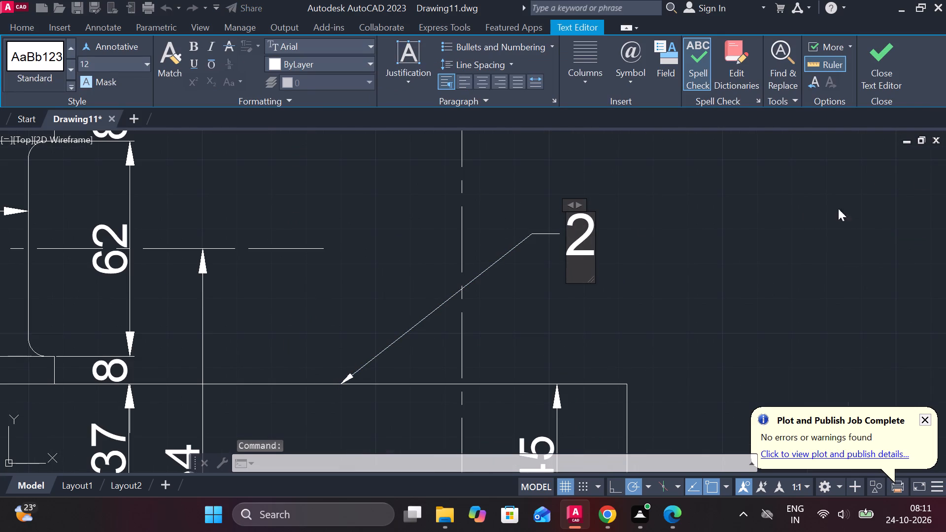
pyautogui.click(875, 64)
# Add a multileader pointing to the top edge of the sectioned Ø200 boss, with text height 12 and the text 2.
pyautogui.scroll(-3, 688, 218)
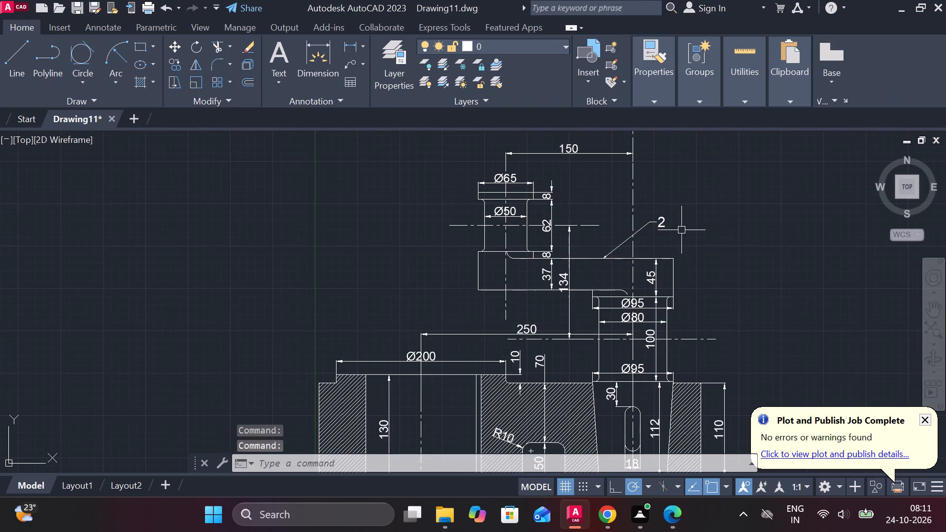
pyautogui.click(348, 71)
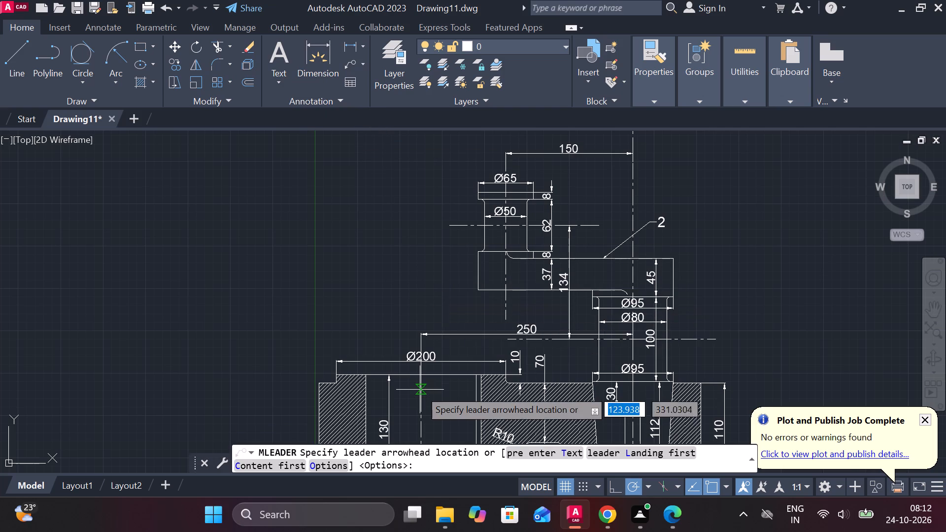
pyautogui.scroll(2, 420, 390)
pyautogui.doubleClick(387, 362)
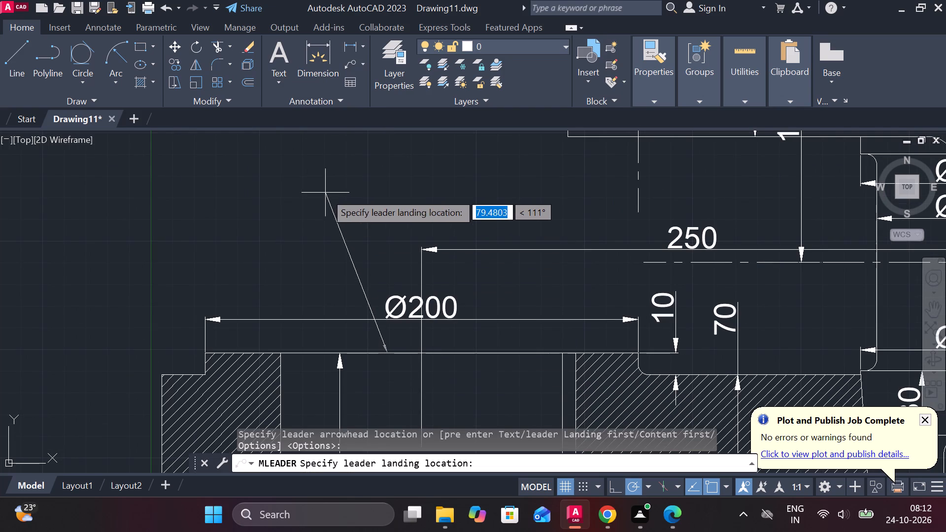
pyautogui.click(325, 193)
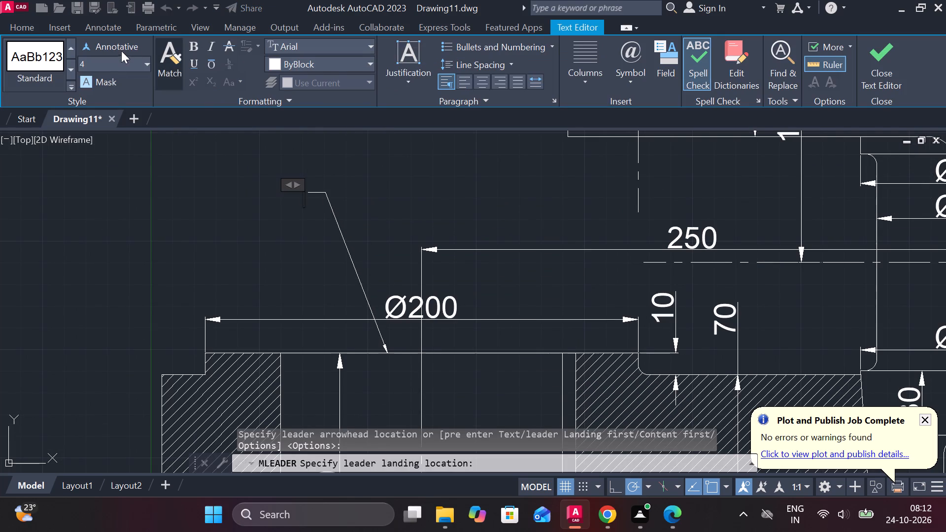
pyautogui.click(115, 65)
pyautogui.write('12')
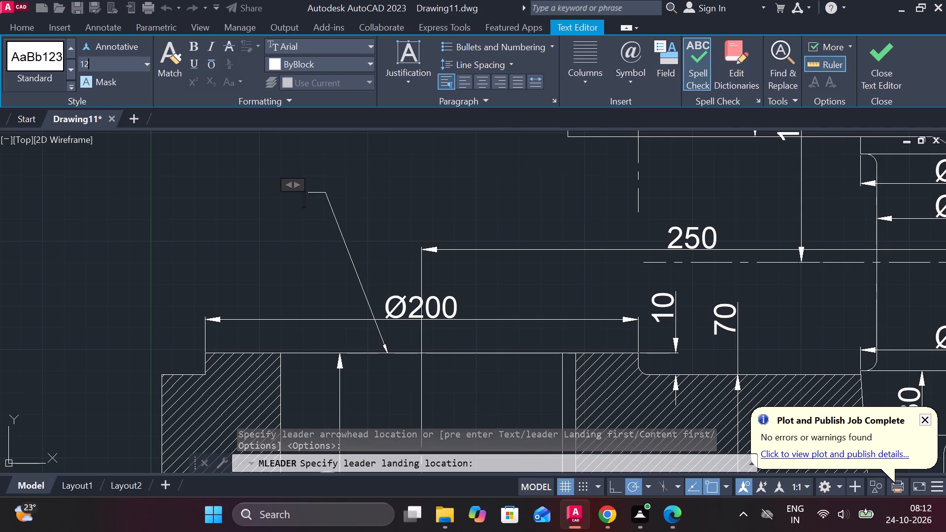
pyautogui.press('Return')
pyautogui.press('2')
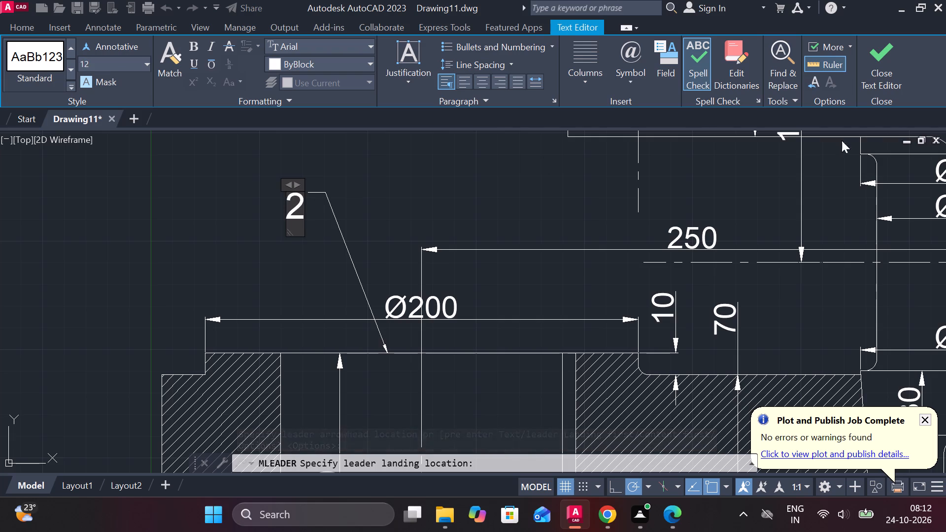
pyautogui.click(891, 72)
pyautogui.scroll(-2, 446, 210)
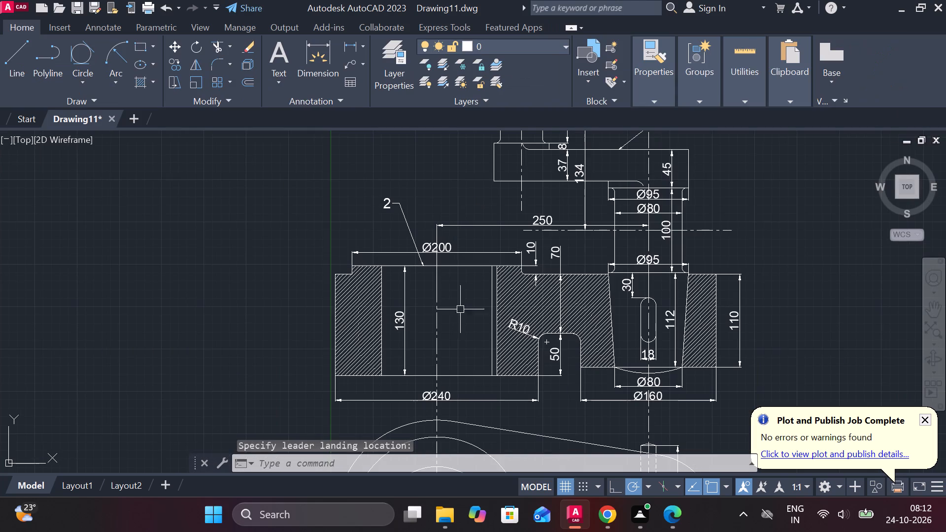
# Change the text of the leader on the sectioned Ø200 boss to 1.
pyautogui.scroll(-1, 469, 313)
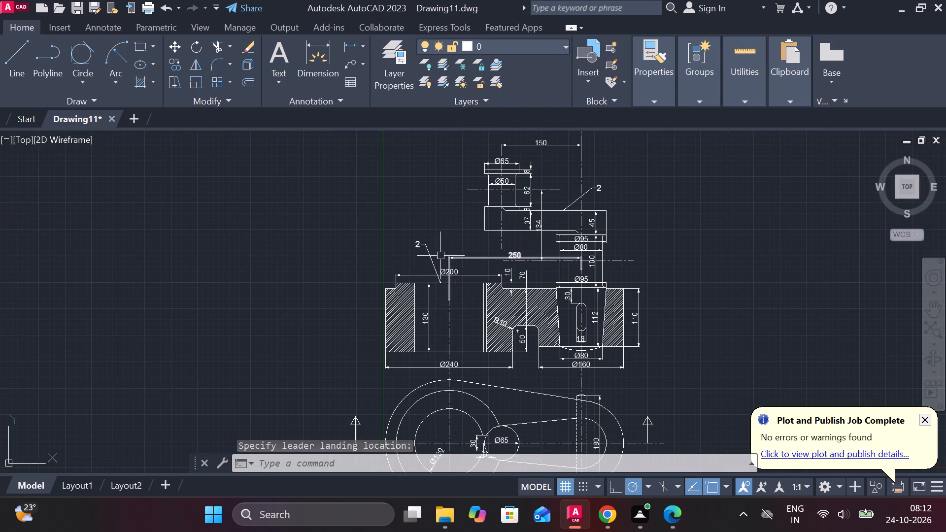
pyautogui.scroll(3, 440, 239)
pyautogui.doubleClick(343, 255)
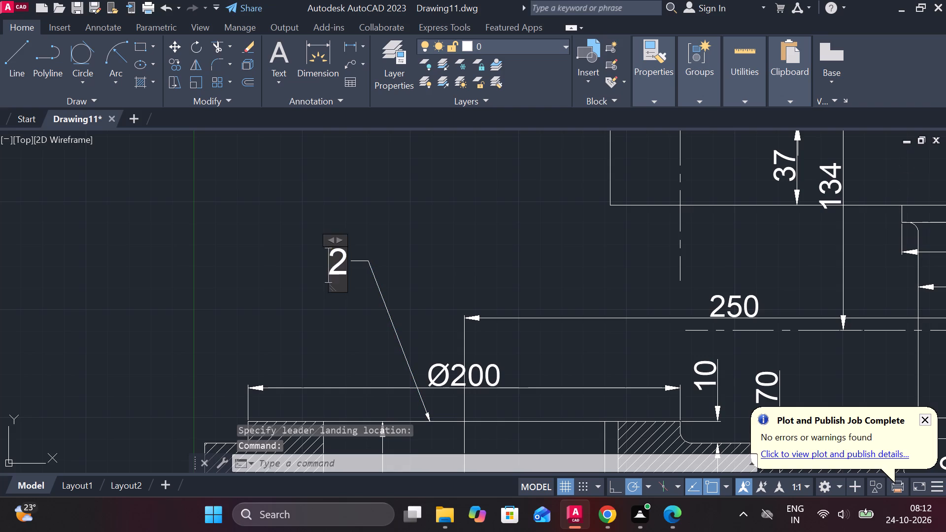
pyautogui.press('Right')
pyautogui.press('BackSpace')
pyautogui.press('1')
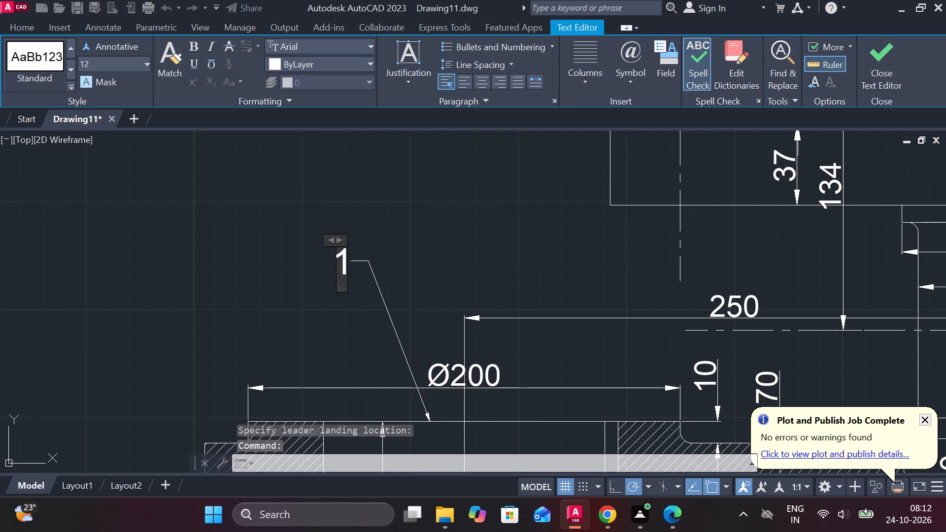
pyautogui.click(879, 67)
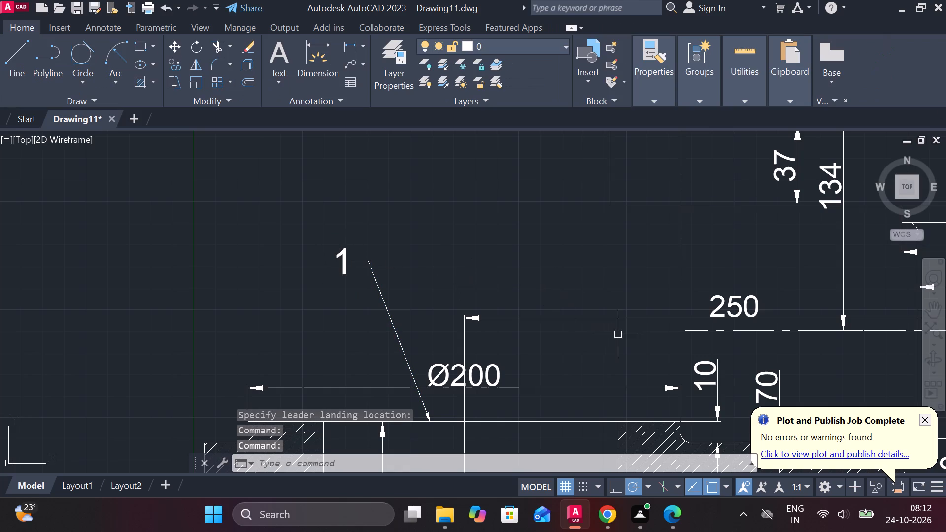
# Add a multileader pointing to the lower end of the dashed 180 mm long part in the top view, with text height 12 and the text 3.
pyautogui.moveTo(607, 335); pyautogui.dragTo(426, 176, button='middle')
pyautogui.scroll(-2, 483, 244)
pyautogui.moveTo(640, 408); pyautogui.dragTo(520, 233, button='middle')
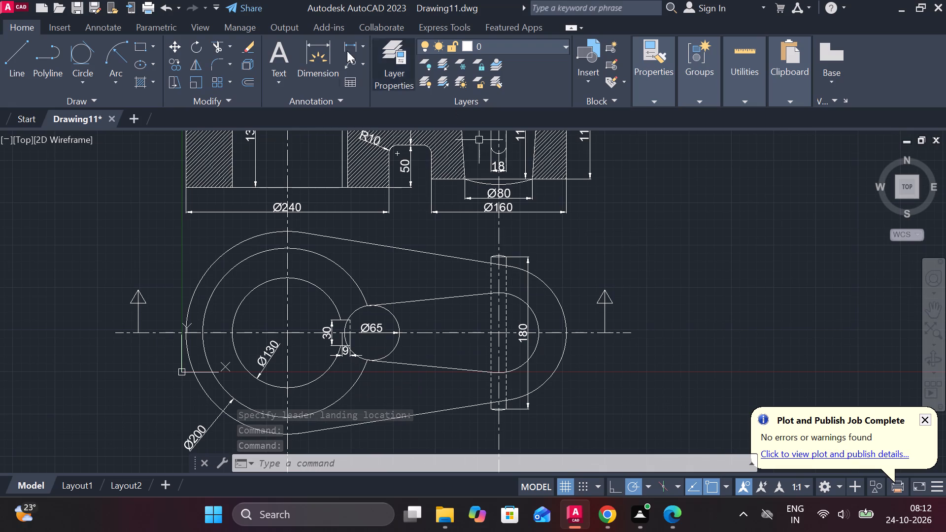
pyautogui.click(350, 66)
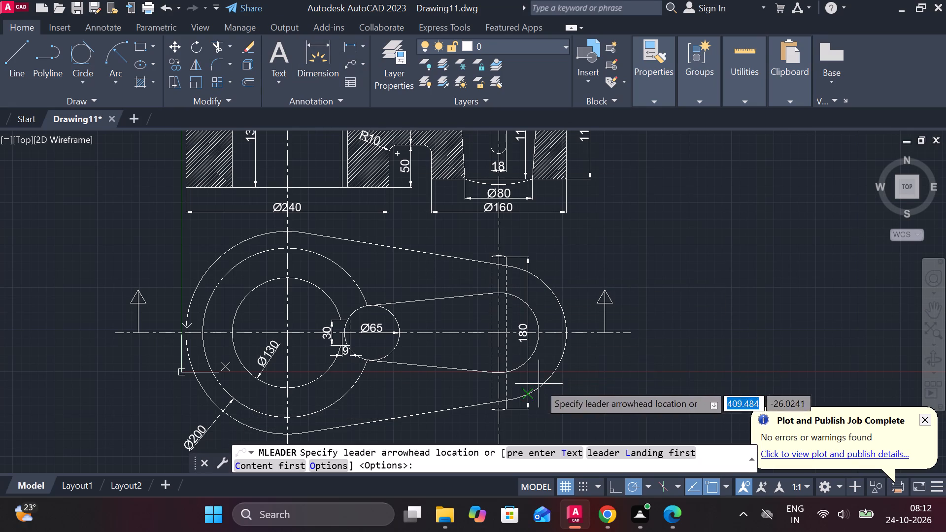
pyautogui.moveTo(619, 401); pyautogui.dragTo(575, 371, button='middle')
pyautogui.scroll(2, 575, 371)
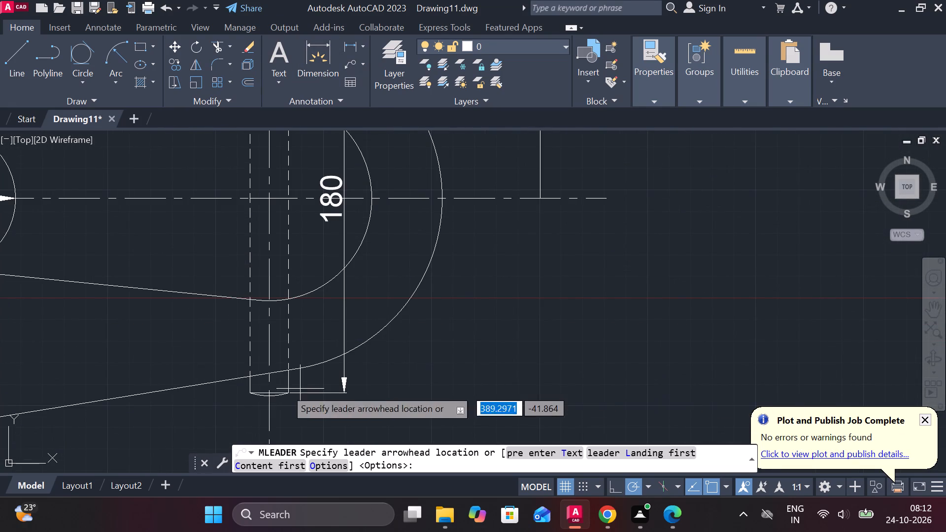
pyautogui.click(289, 387)
pyautogui.moveTo(400, 397); pyautogui.dragTo(396, 288, button='middle')
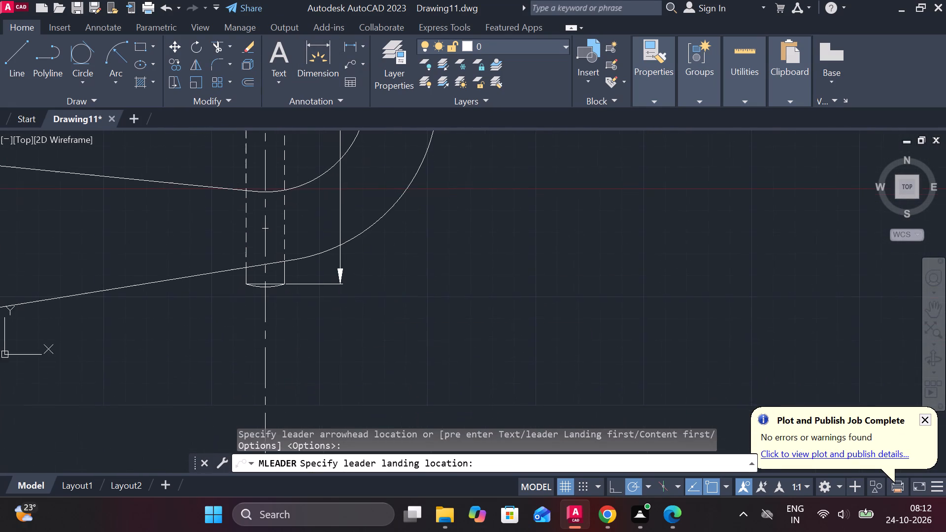
pyautogui.click(355, 340)
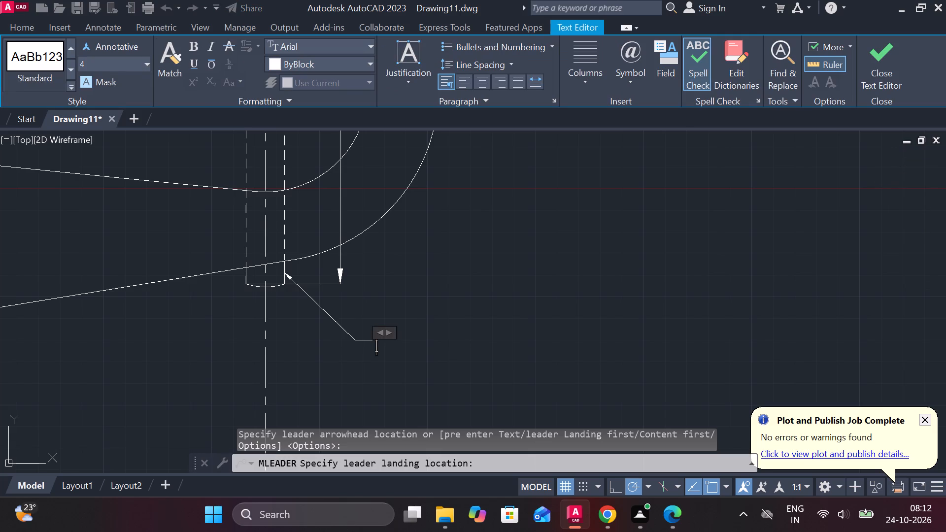
pyautogui.click(127, 63)
pyautogui.write('12')
pyautogui.press('Return')
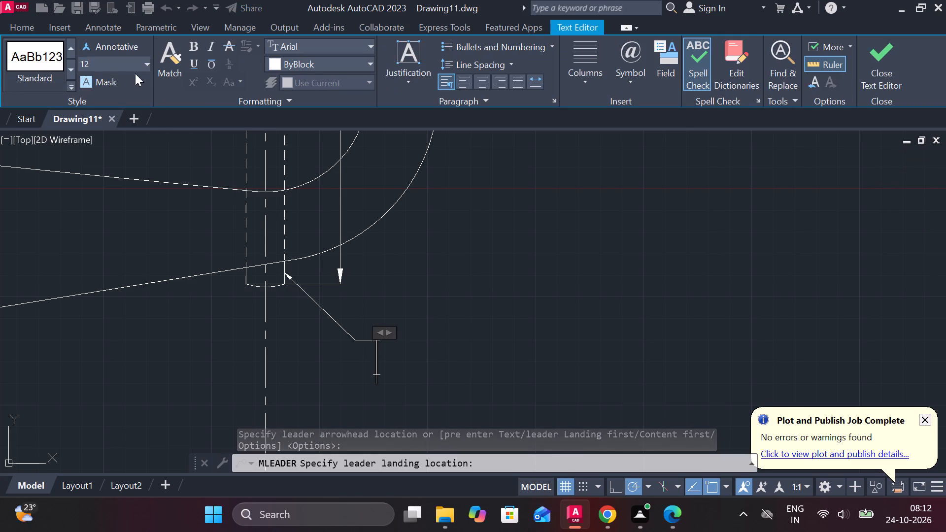
pyautogui.press('3')
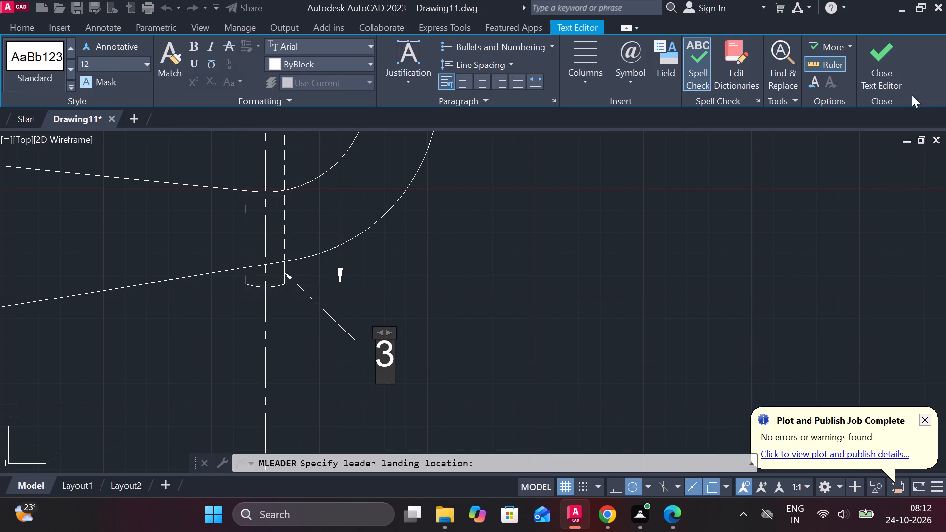
pyautogui.click(868, 73)
# Draw a rectangular frame about 707 by 887 mm around both views and their dimensions.
pyautogui.scroll(-3, 553, 216)
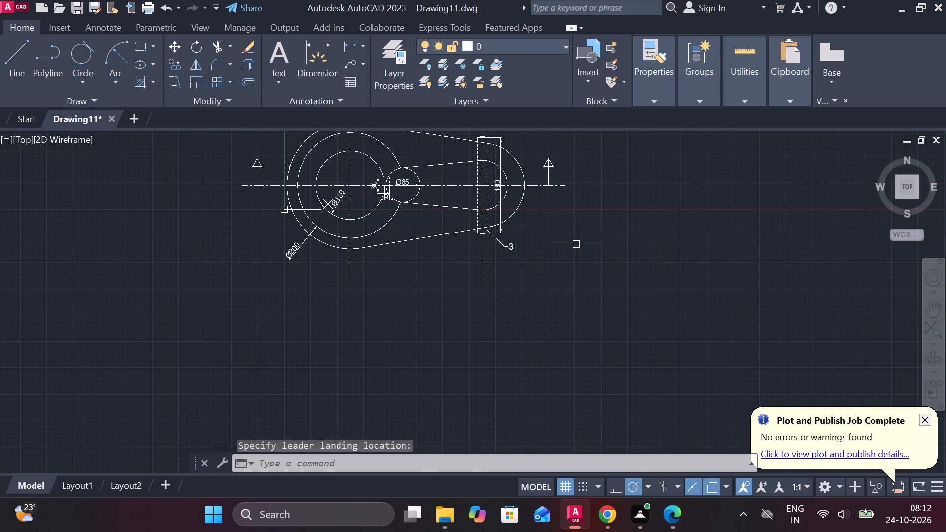
pyautogui.moveTo(574, 283); pyautogui.dragTo(574, 364, button='middle')
pyautogui.scroll(-1, 586, 311)
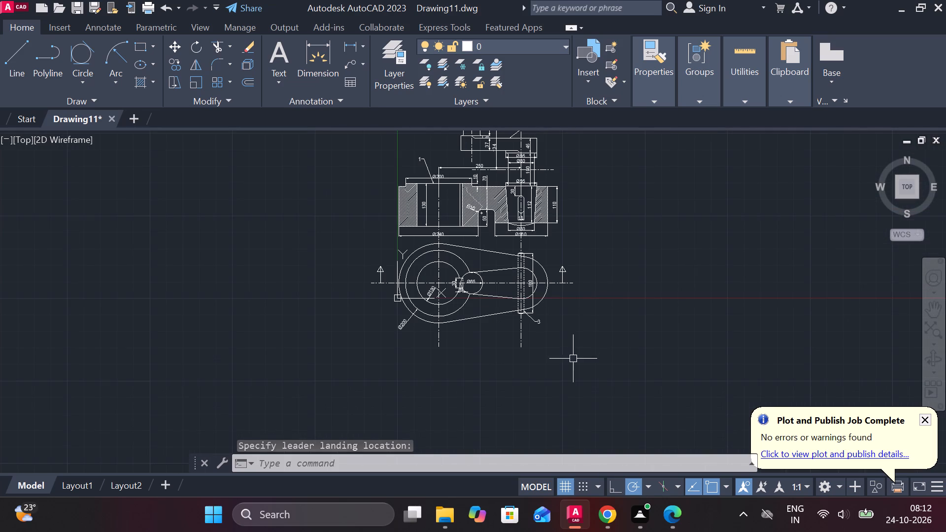
pyautogui.click(141, 41)
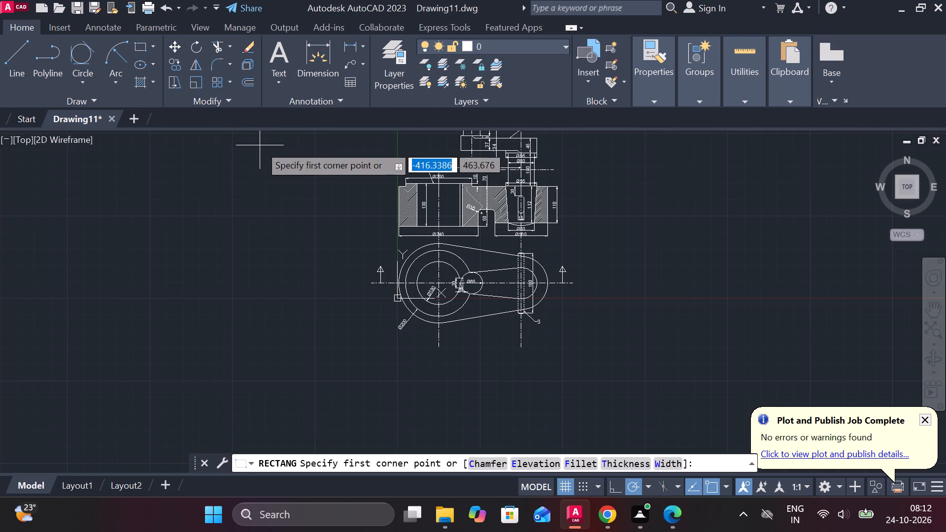
pyautogui.moveTo(260, 147); pyautogui.dragTo(200, 260, button='middle')
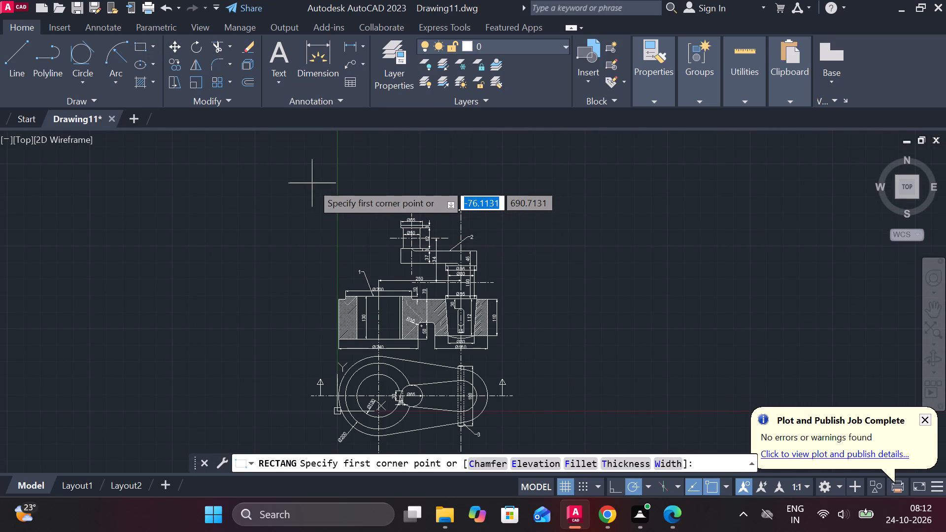
pyautogui.click(301, 182)
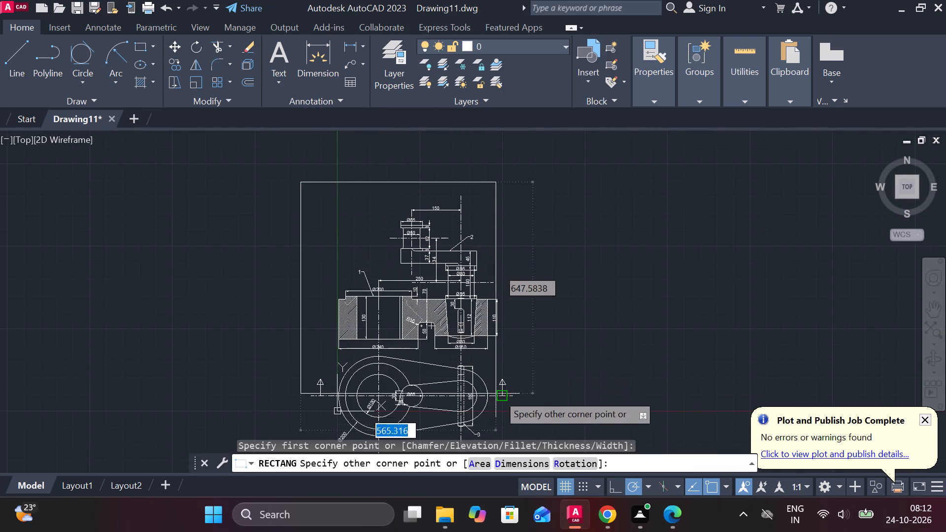
pyautogui.moveTo(512, 407); pyautogui.dragTo(494, 294, button='middle')
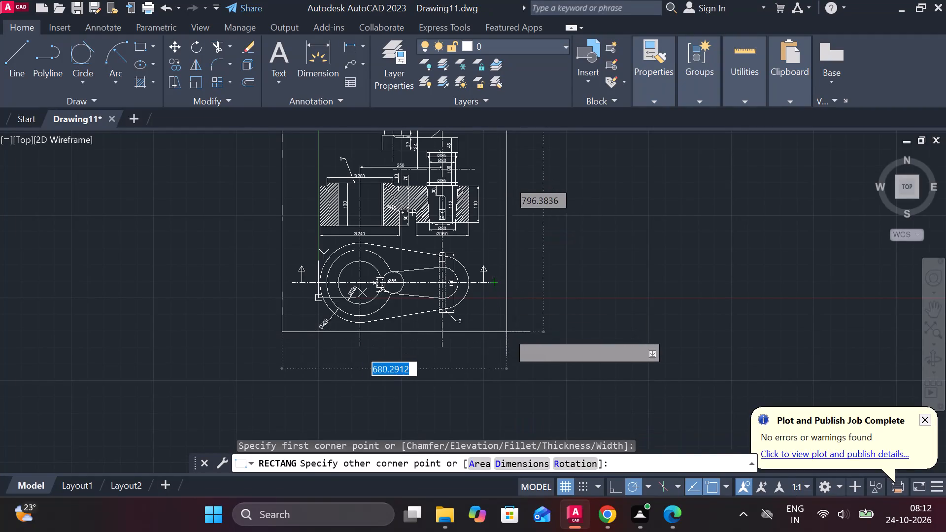
pyautogui.click(515, 362)
# Stretch the frame's top edge upward by about 36 mm.
pyautogui.moveTo(547, 342); pyautogui.dragTo(575, 424, button='middle')
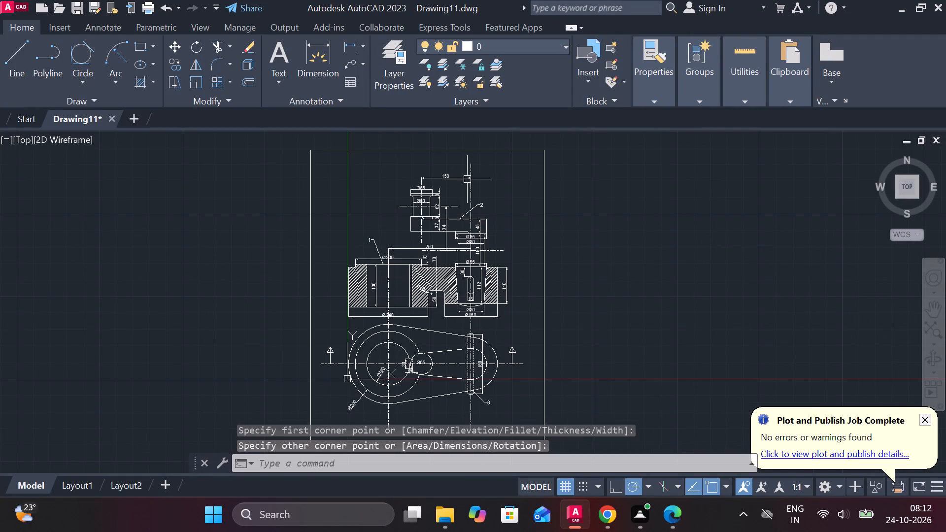
pyautogui.scroll(1, 461, 174)
pyautogui.moveTo(445, 233); pyautogui.dragTo(422, 306, button='middle')
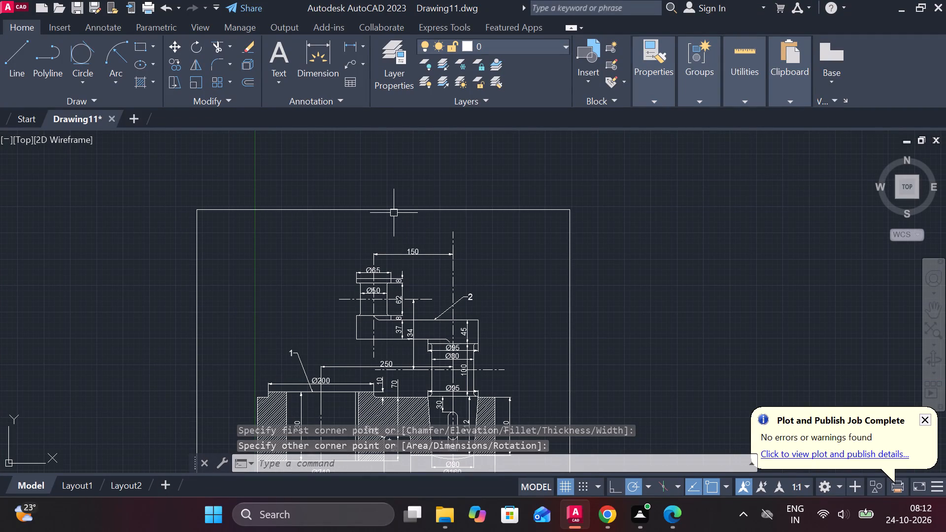
pyautogui.click(393, 211)
pyautogui.click(385, 208)
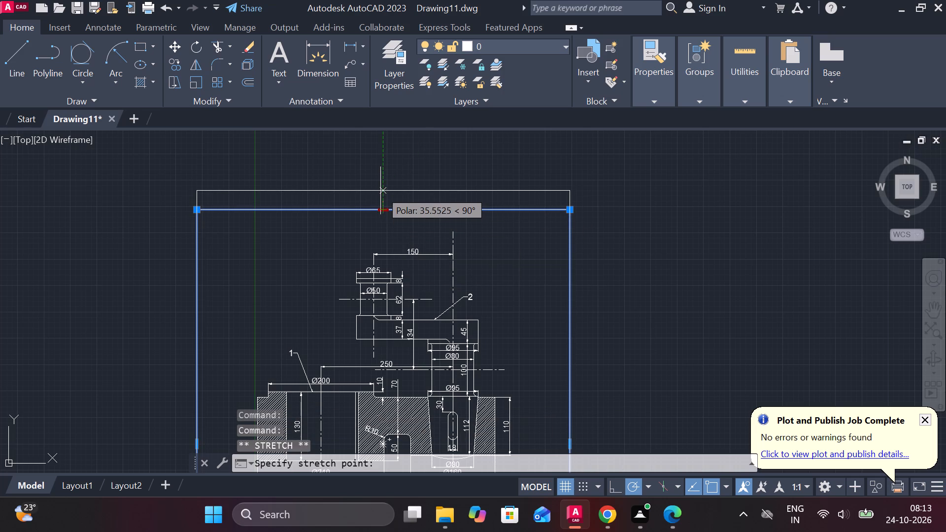
pyautogui.click(380, 191)
pyautogui.press('Escape')
# Add the centred multiline text title MECHANICAL COMPONENT, height 15, above the sectional view, widening its box to fit one line.
pyautogui.write('mt')
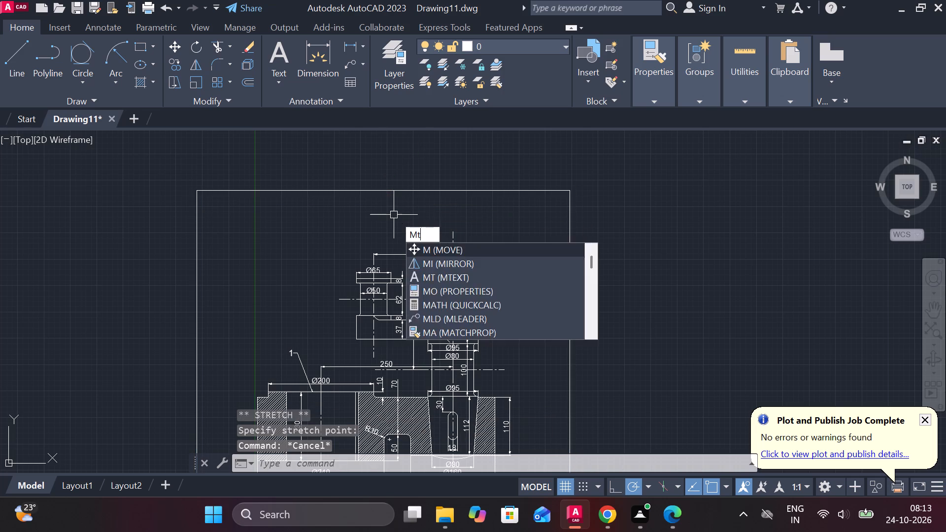
pyautogui.press('space')
pyautogui.scroll(3, 375, 214)
pyautogui.click(250, 181)
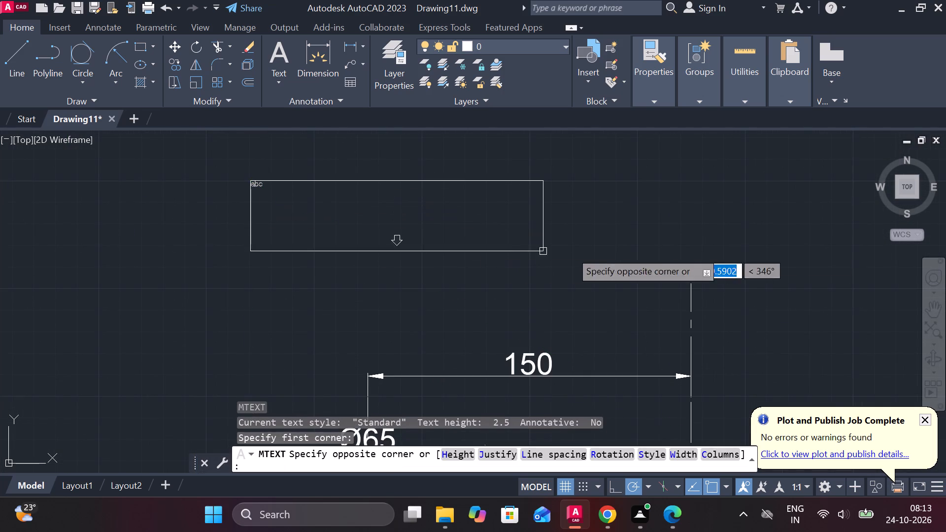
pyautogui.click(835, 243)
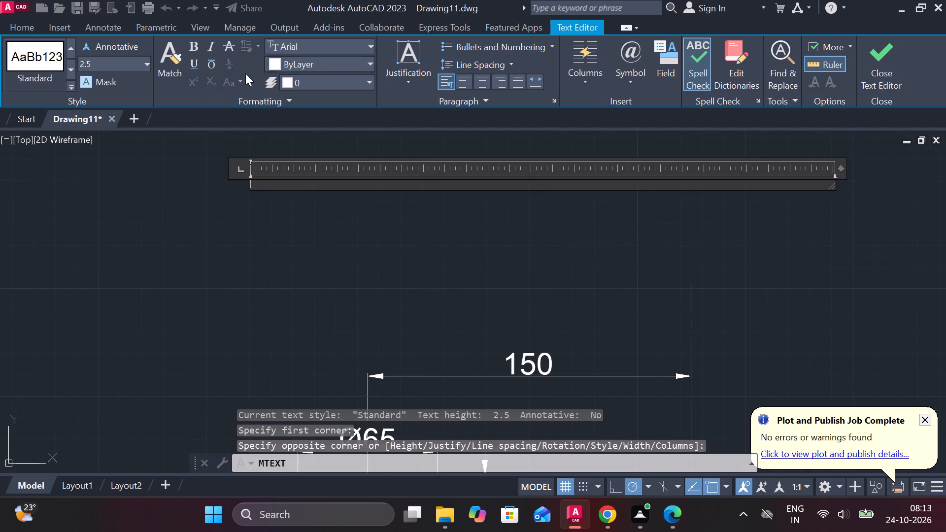
pyautogui.click(112, 62)
pyautogui.write('15')
pyautogui.press('Return')
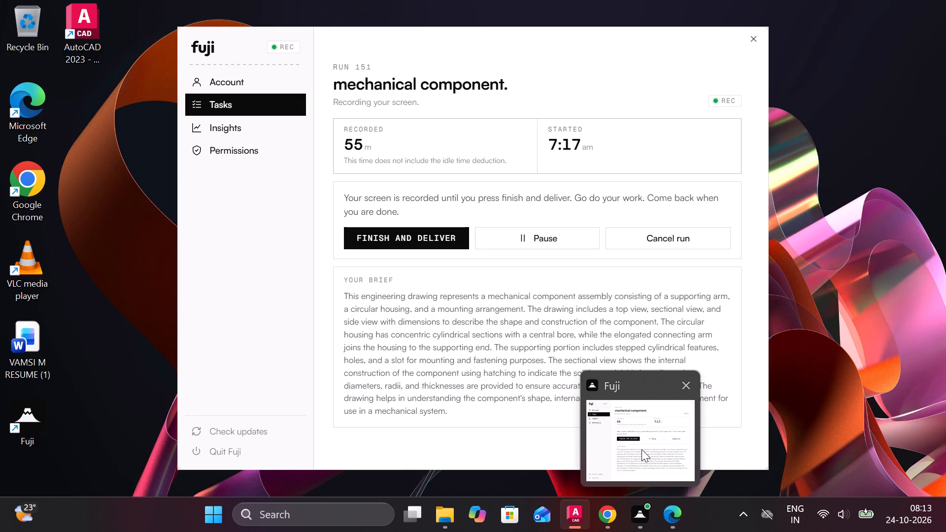
pyautogui.write('me')
pyautogui.press('BackSpace')
pyautogui.press('BackSpace')
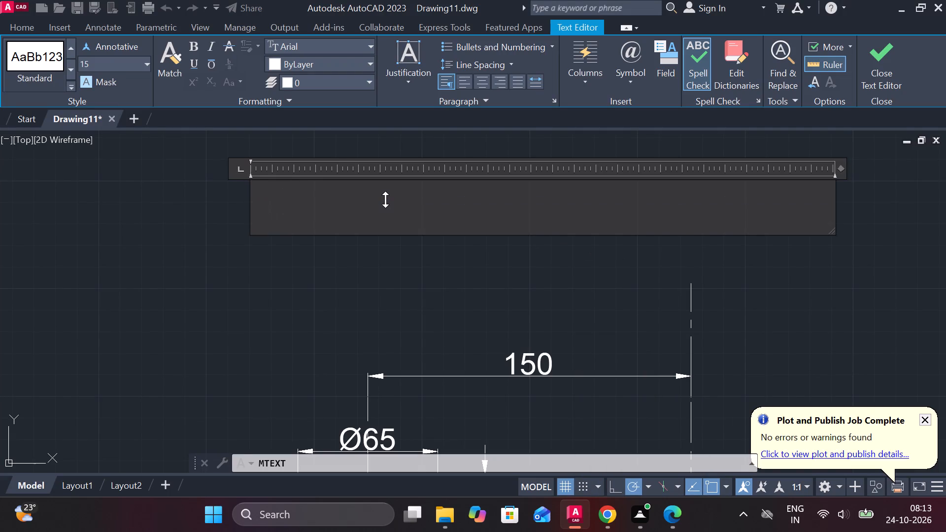
pyautogui.write('MECHANICAL COMPONENT')
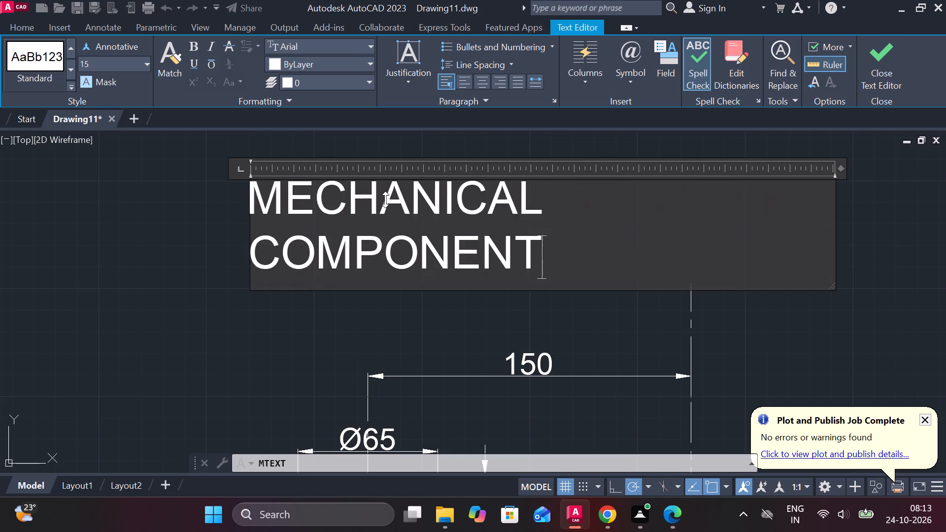
pyautogui.click(475, 81)
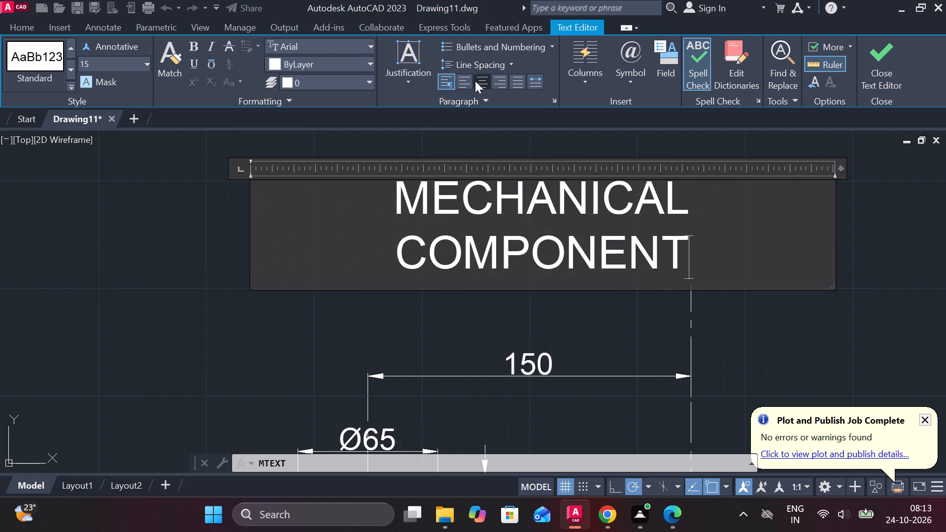
pyautogui.moveTo(833, 217); pyautogui.dragTo(887, 220)
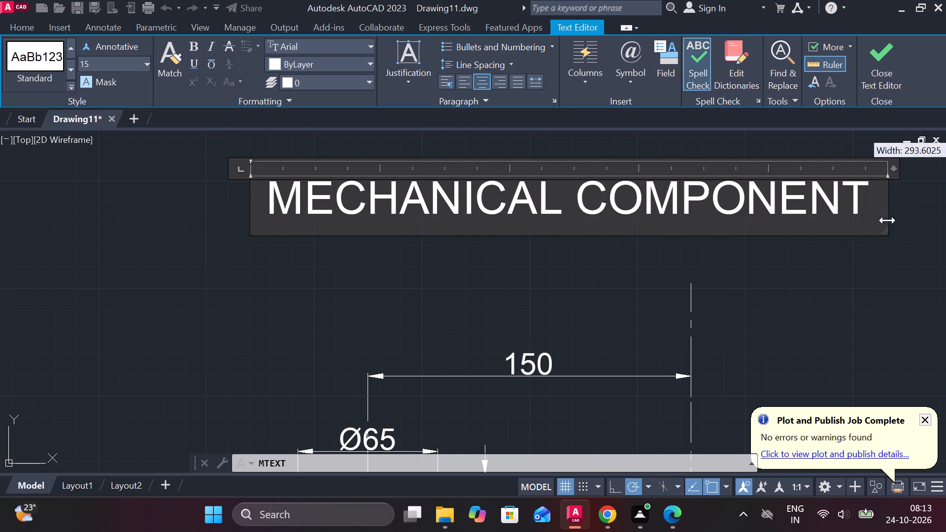
pyautogui.moveTo(887, 220); pyautogui.dragTo(893, 220)
pyautogui.click(891, 72)
# Move the MECHANICAL COMPONENT title slightly down and left, away from the frame's top edge.
pyautogui.scroll(-2, 844, 220)
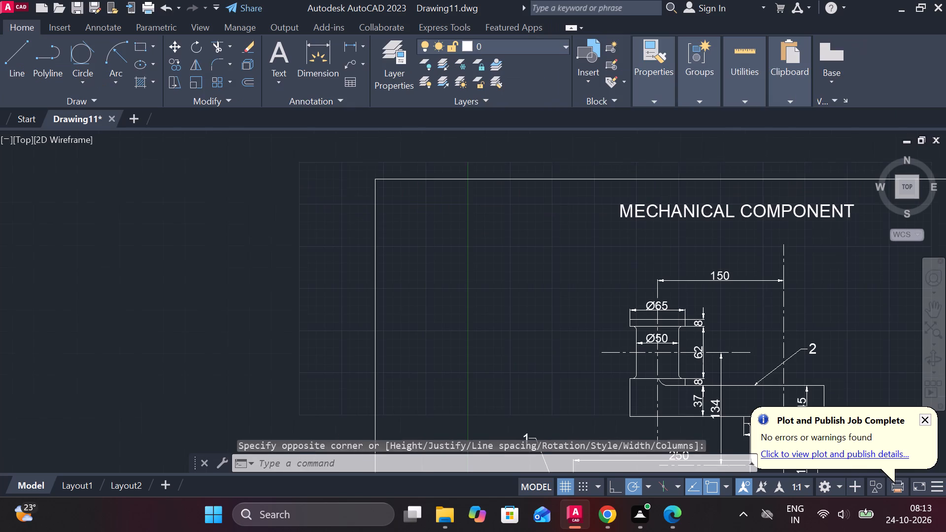
pyautogui.click(761, 216)
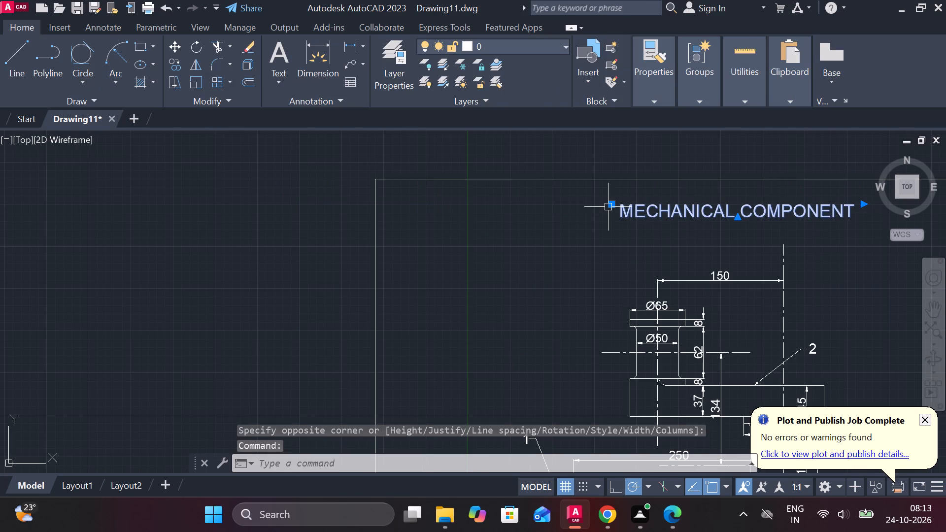
pyautogui.click(612, 204)
pyautogui.click(603, 220)
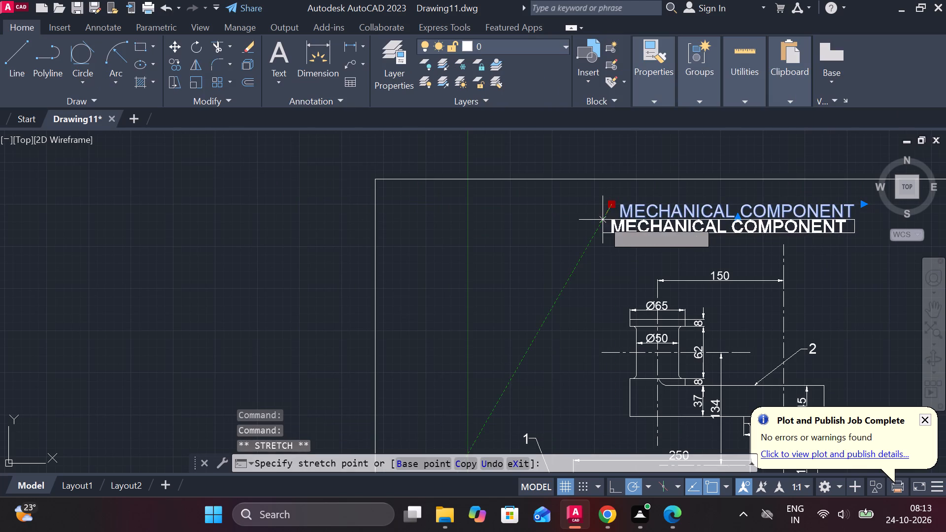
pyautogui.press('Escape')
# Move the whole drawing, including frame and title, up and to the right, clear of the origin.
pyautogui.scroll(-2, 712, 247)
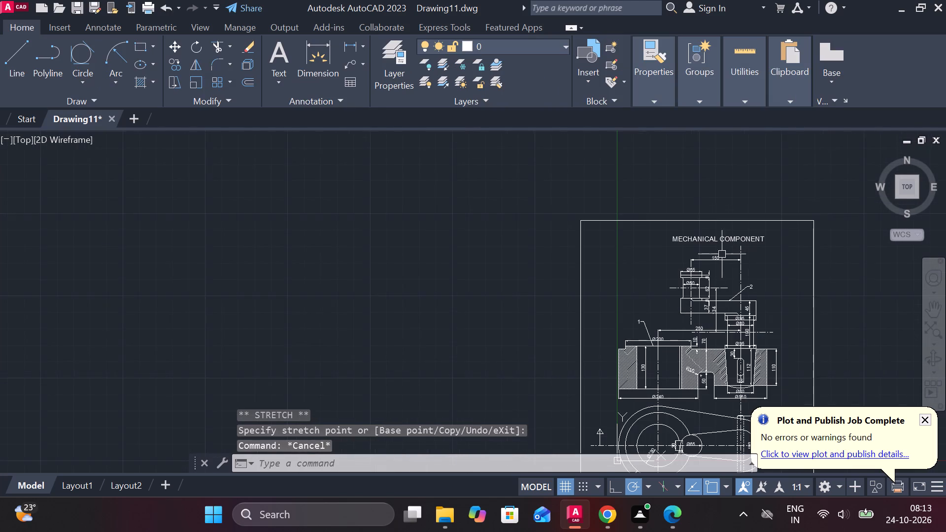
pyautogui.moveTo(733, 281); pyautogui.dragTo(662, 252, button='middle')
pyautogui.moveTo(694, 293); pyautogui.dragTo(597, 217, button='middle')
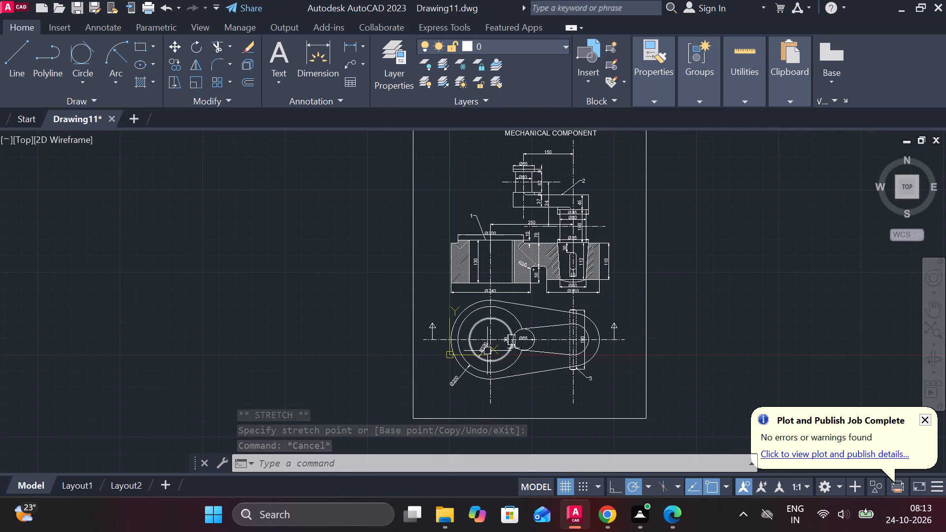
pyautogui.scroll(2, 487, 351)
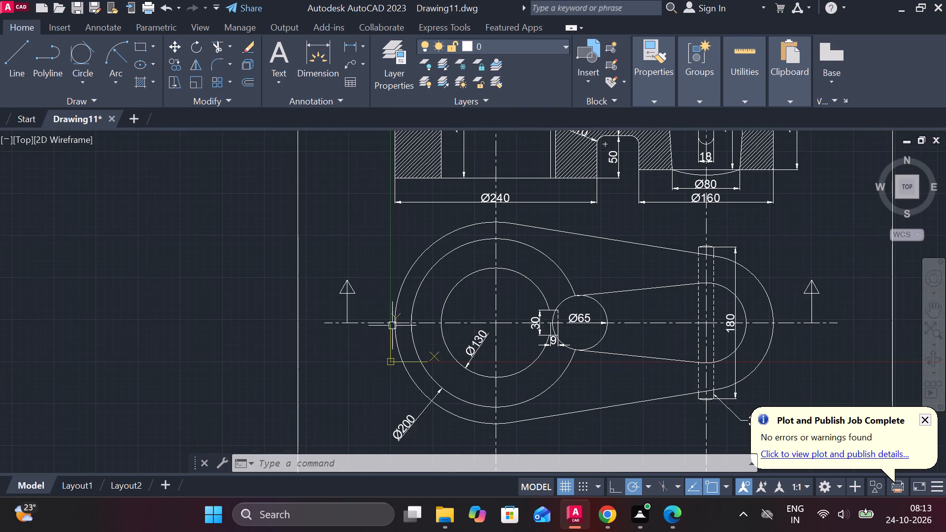
pyautogui.scroll(-2, 377, 361)
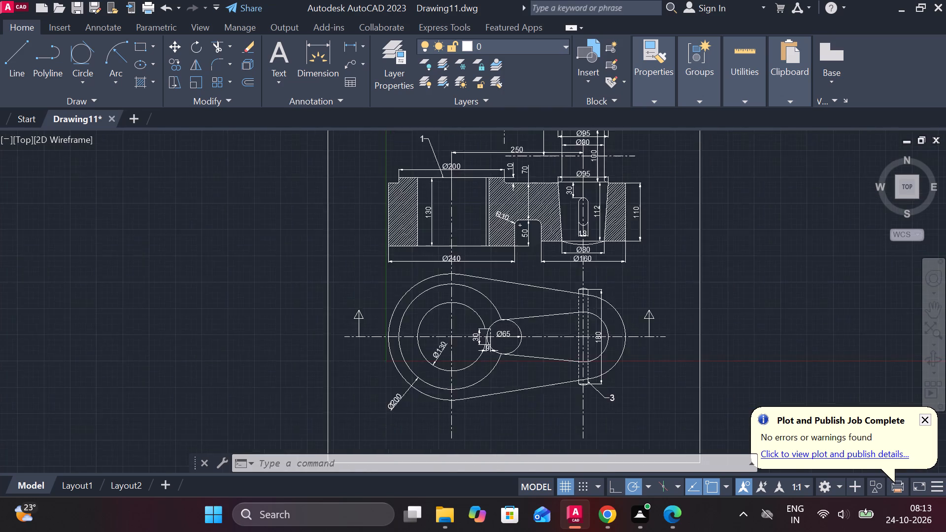
pyautogui.scroll(-2, 381, 362)
pyautogui.click(295, 222)
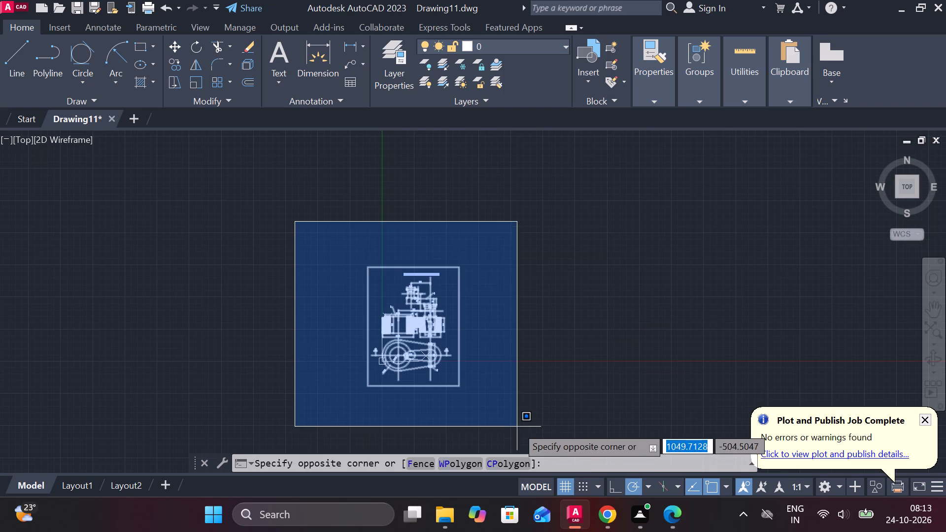
pyautogui.click(517, 427)
pyautogui.press('m')
pyautogui.press('Return')
pyautogui.click(541, 383)
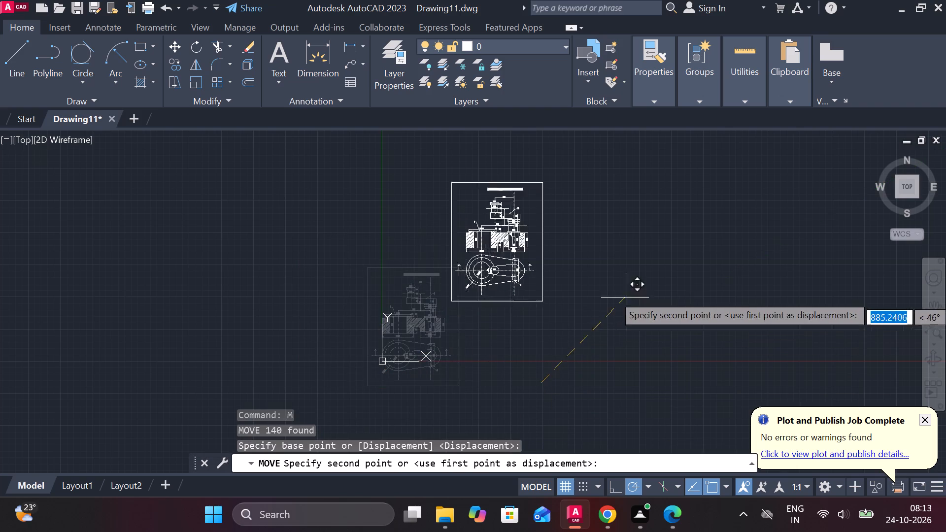
pyautogui.click(707, 275)
# Raise the Ø95 dimension just above the tapered hole in the sectional view, away from the part's edge.
pyautogui.scroll(2, 657, 289)
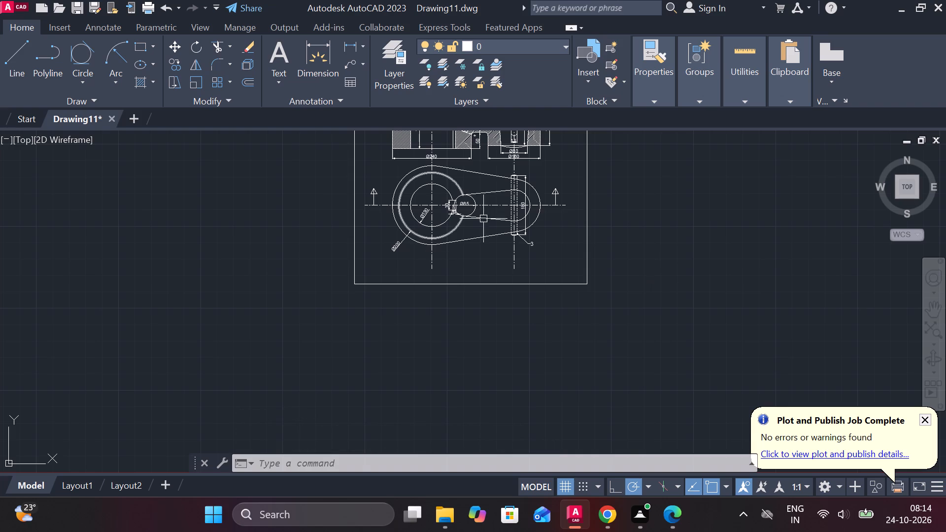
pyautogui.moveTo(577, 240); pyautogui.dragTo(581, 338, button='middle')
pyautogui.moveTo(567, 282); pyautogui.dragTo(578, 356, button='middle')
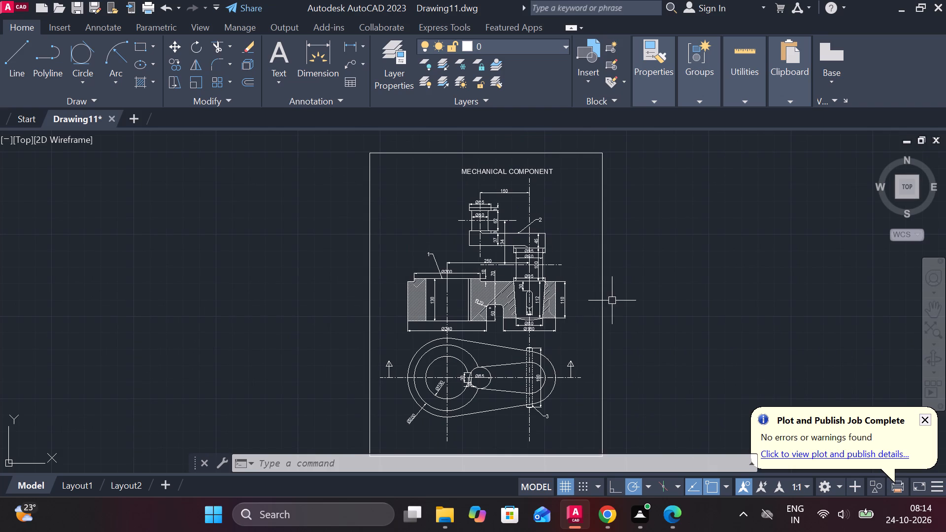
pyautogui.scroll(4, 523, 295)
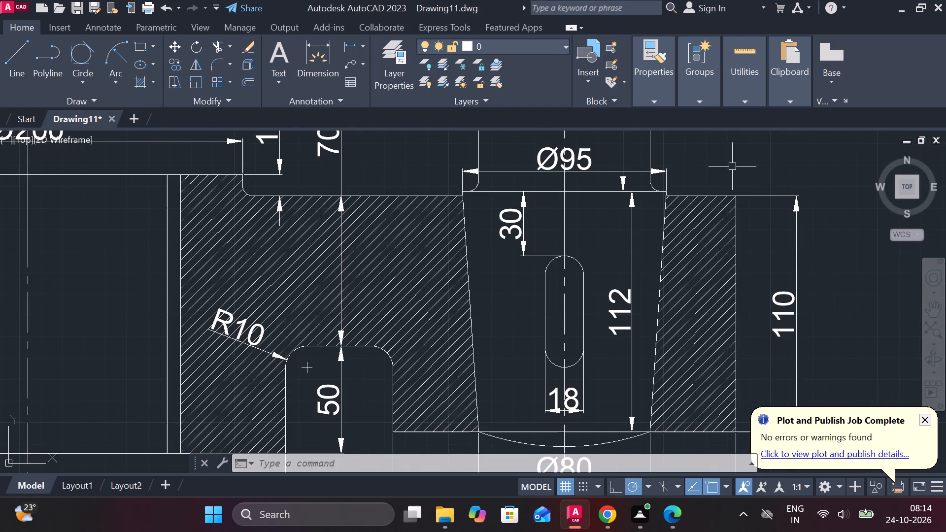
pyautogui.moveTo(732, 166); pyautogui.dragTo(686, 288, button='middle')
pyautogui.click(544, 282)
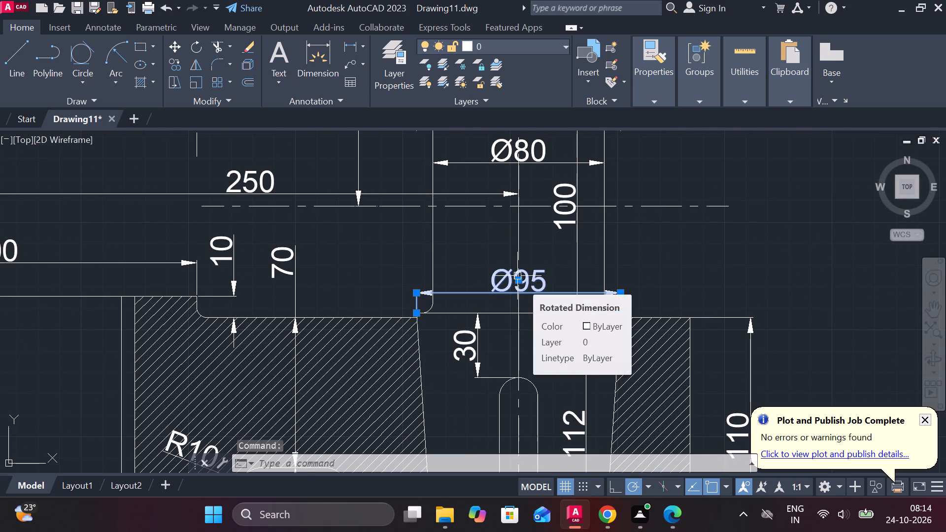
pyautogui.doubleClick(515, 283)
pyautogui.click(517, 267)
pyautogui.press('Escape')
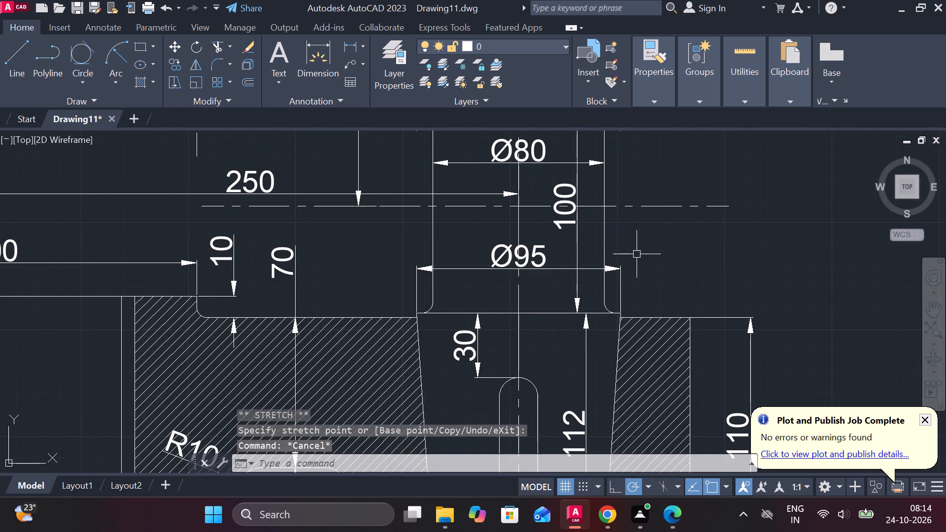
# Lower the shaft's Ø80 dimension slightly to widen its gap from the upper Ø95 dimension.
pyautogui.scroll(-1, 653, 261)
pyautogui.scroll(-1, 410, 289)
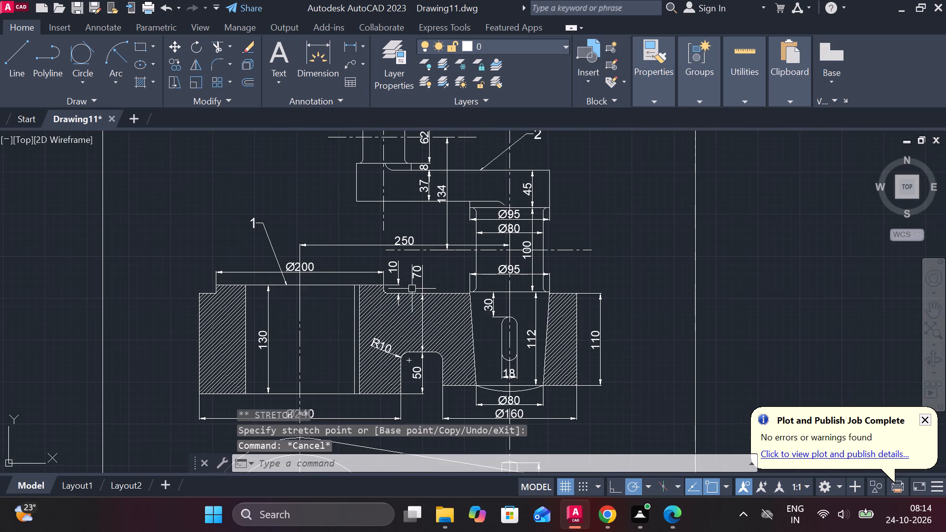
pyautogui.scroll(2, 433, 195)
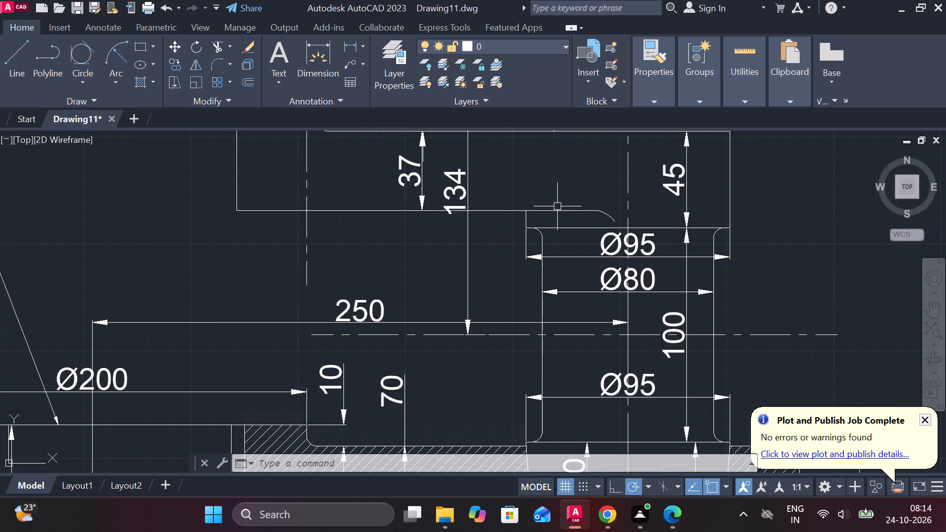
pyautogui.scroll(2, 621, 246)
pyautogui.scroll(-2, 622, 246)
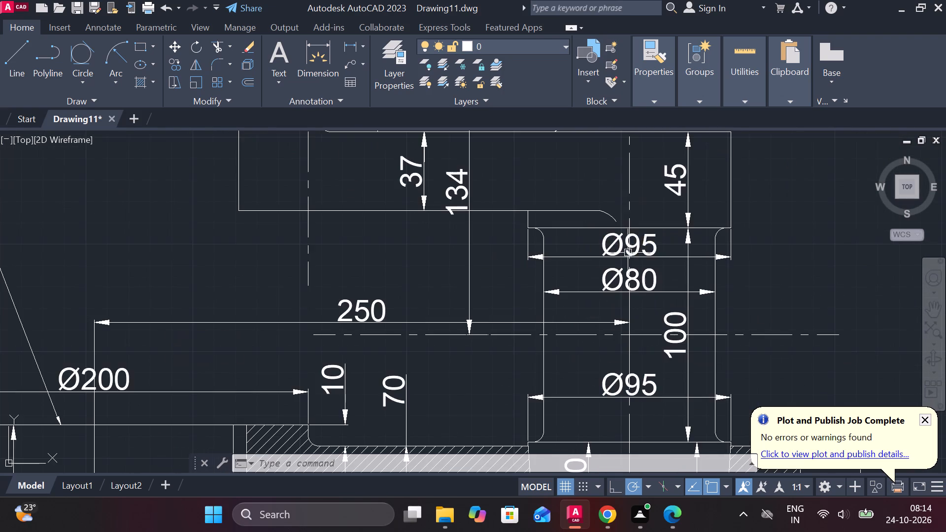
pyautogui.scroll(2, 636, 277)
pyautogui.click(633, 280)
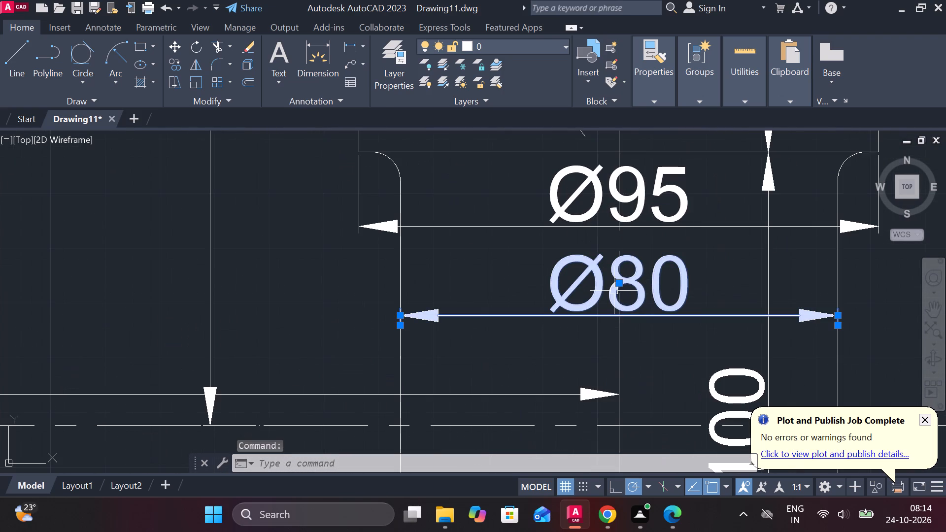
pyautogui.click(616, 286)
pyautogui.click(618, 329)
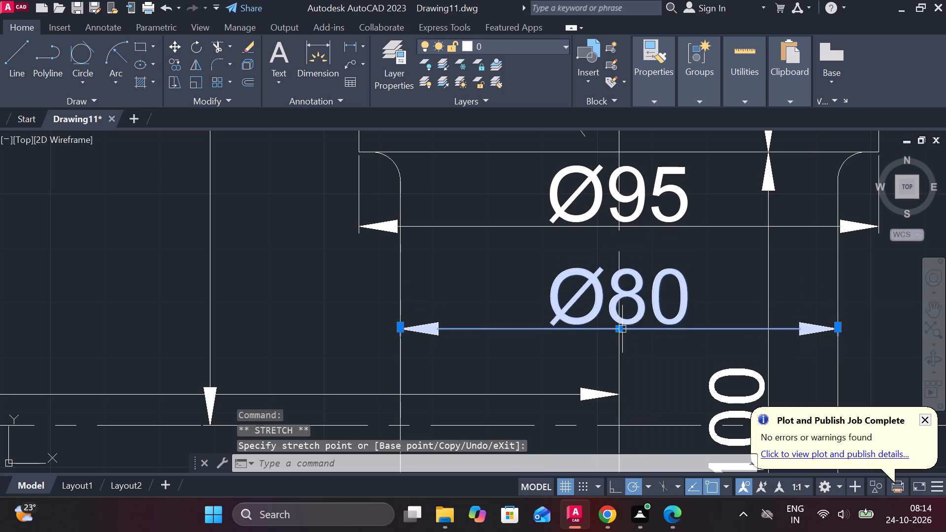
pyautogui.press('Escape')
# Move the Ø160 dimension beneath the sectional view further down, away from the Ø80 dimension.
pyautogui.scroll(-1, 673, 312)
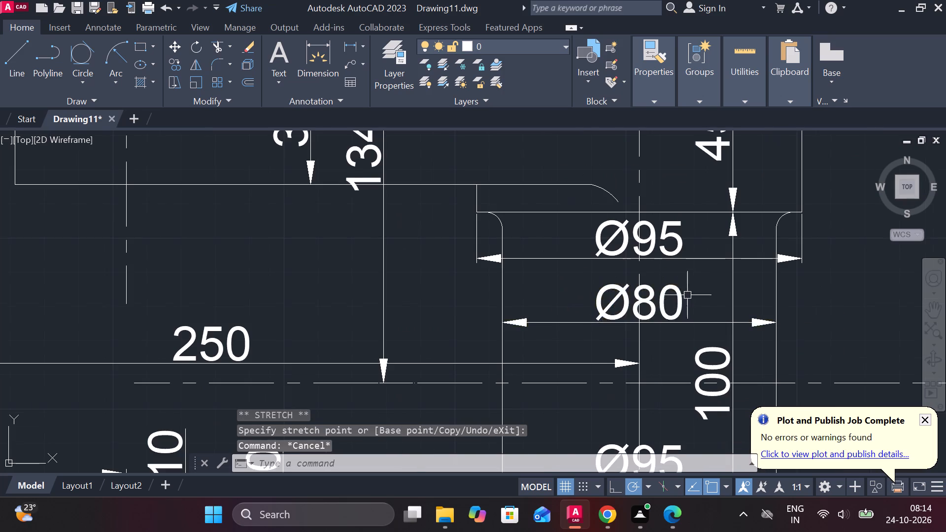
pyautogui.moveTo(687, 295); pyautogui.dragTo(498, 220, button='middle')
pyautogui.scroll(-1, 637, 251)
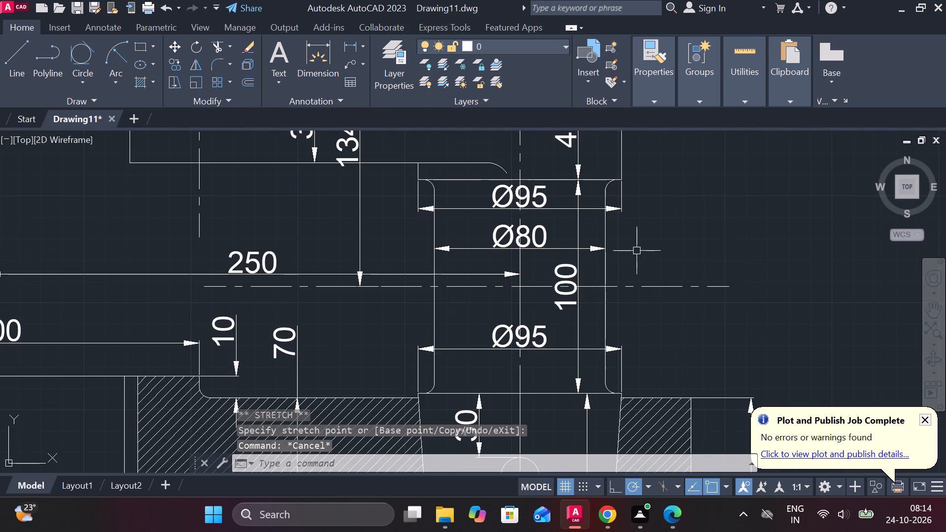
pyautogui.moveTo(667, 318); pyautogui.dragTo(612, 184, button='middle')
pyautogui.scroll(-1, 646, 252)
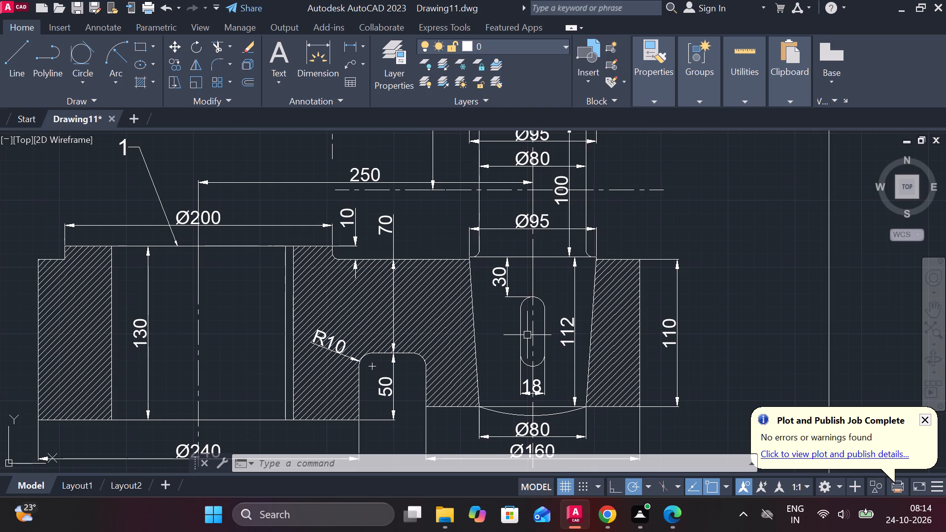
pyautogui.moveTo(507, 342); pyautogui.dragTo(528, 277, button='middle')
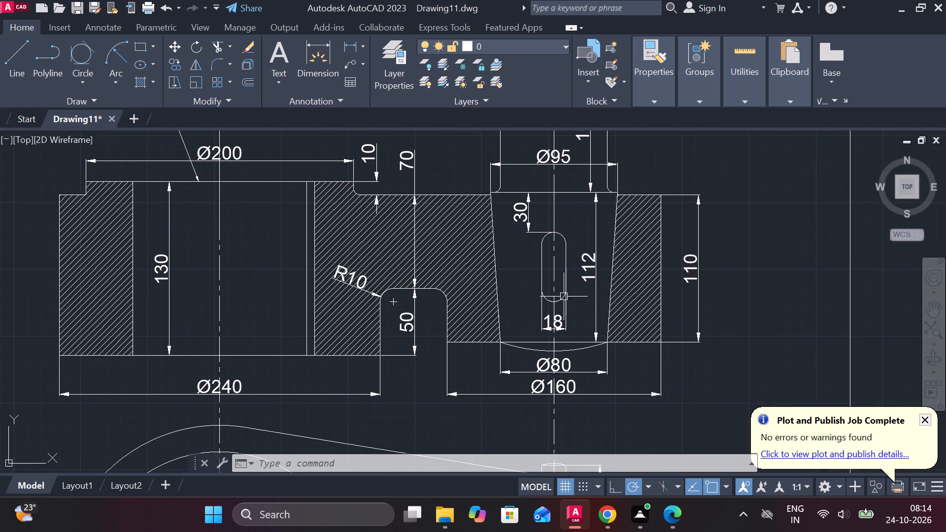
pyautogui.scroll(1, 530, 384)
pyautogui.moveTo(530, 384); pyautogui.dragTo(516, 348, button='middle')
pyautogui.click(551, 358)
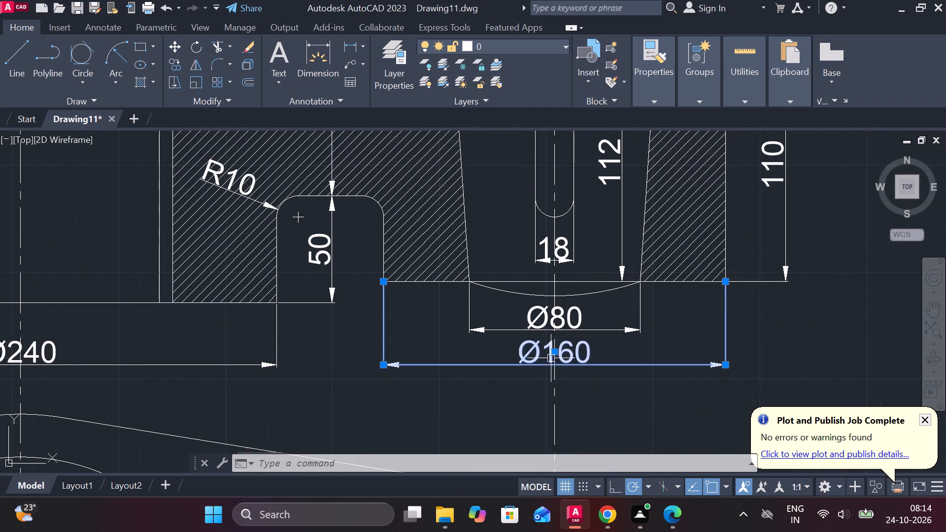
pyautogui.click(552, 351)
pyautogui.click(555, 391)
pyautogui.press('Escape')
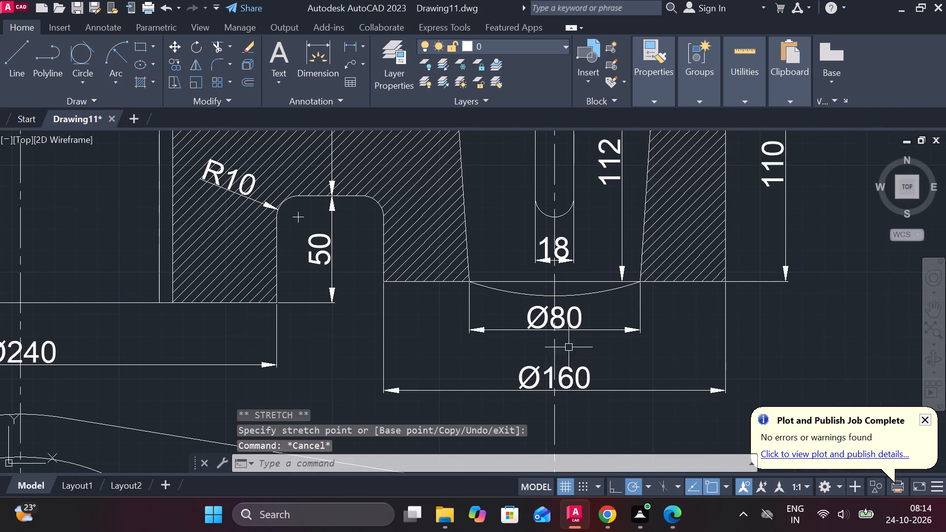
# Lower the Ø80 dimension beneath the tapered hole slightly, spacing it between the curved bottom and the Ø160 dimension.
pyautogui.click(564, 324)
pyautogui.click(557, 320)
pyautogui.click(556, 339)
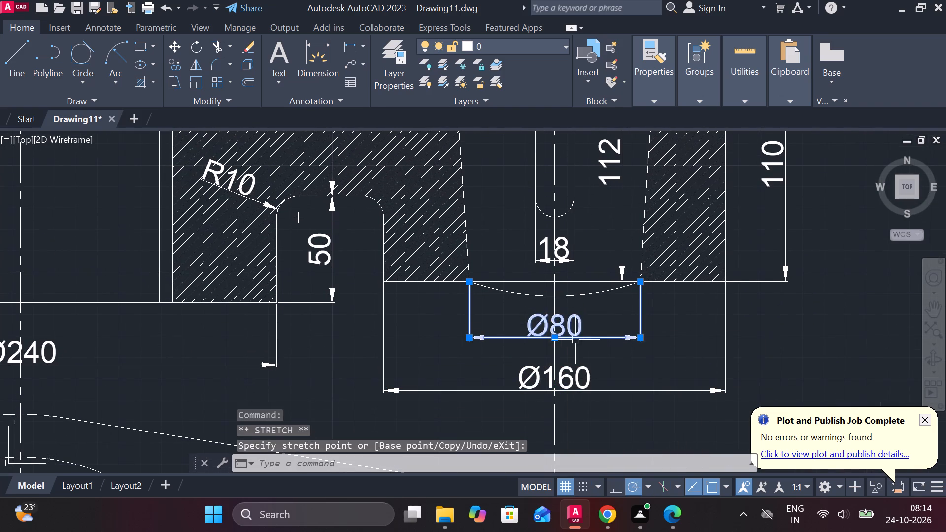
pyautogui.press('Escape')
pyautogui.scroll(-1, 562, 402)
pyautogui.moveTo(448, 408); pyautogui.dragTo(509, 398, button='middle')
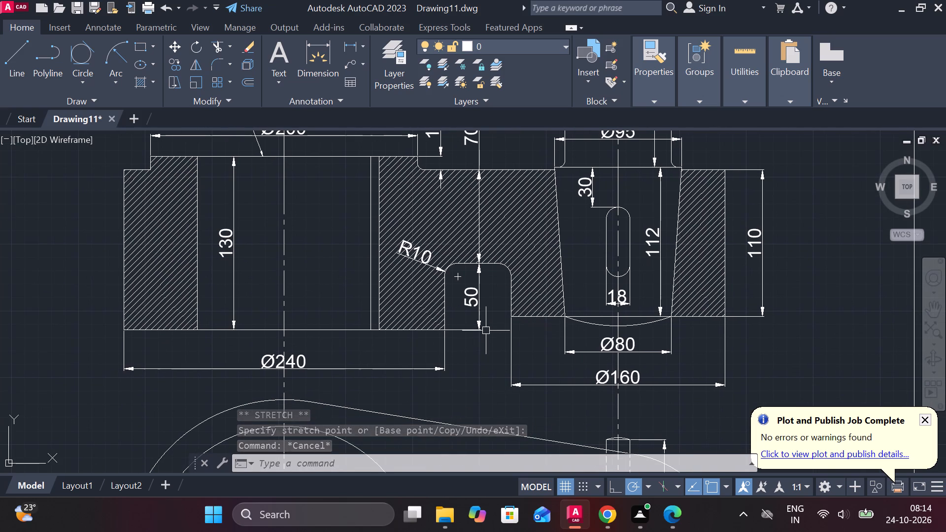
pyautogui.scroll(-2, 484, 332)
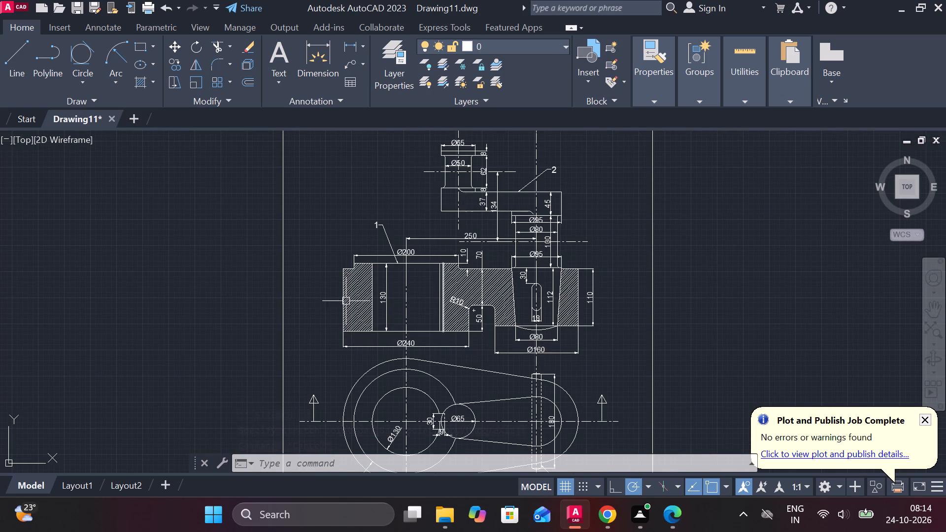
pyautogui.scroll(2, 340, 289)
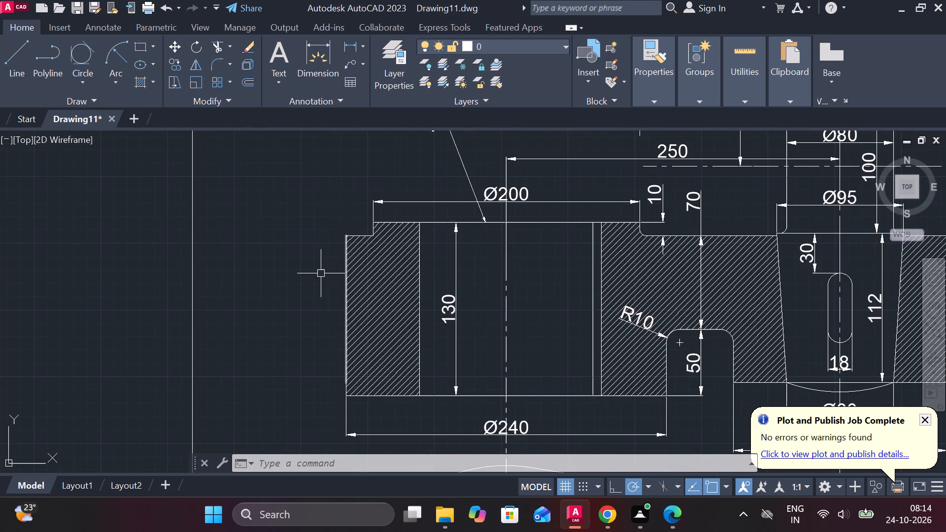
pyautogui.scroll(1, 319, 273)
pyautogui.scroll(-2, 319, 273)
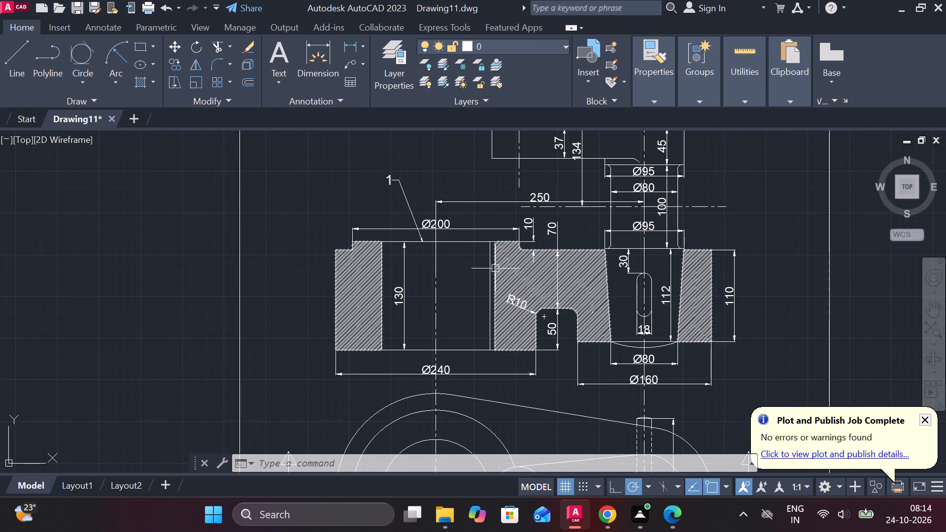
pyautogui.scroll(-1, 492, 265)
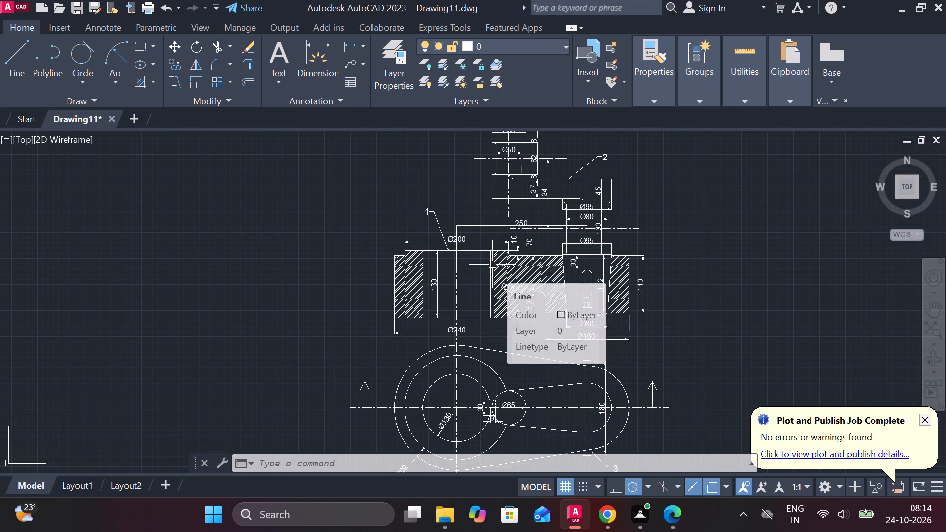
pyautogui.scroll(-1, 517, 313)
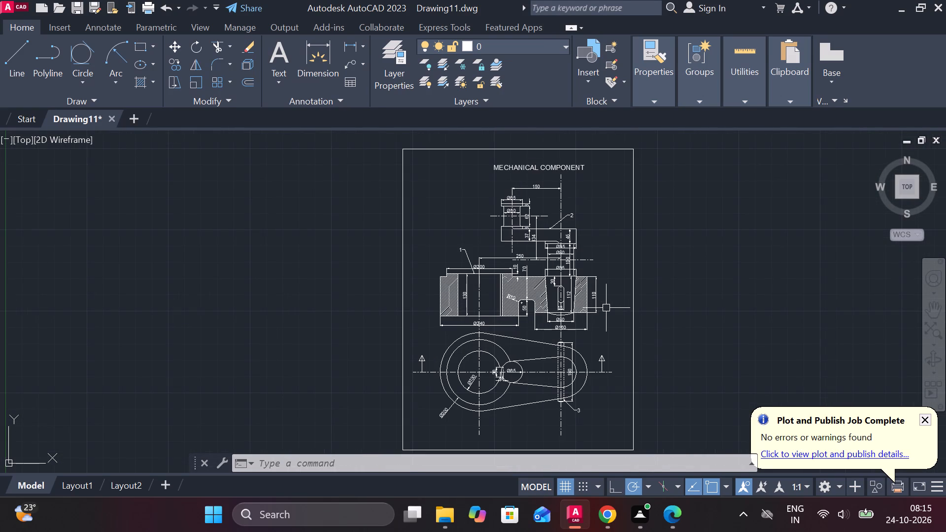
# Save the drawing in the Documents folder under the file name MECHANICAL COMPONENT.
pyautogui.hotkey('ctrl', 's')
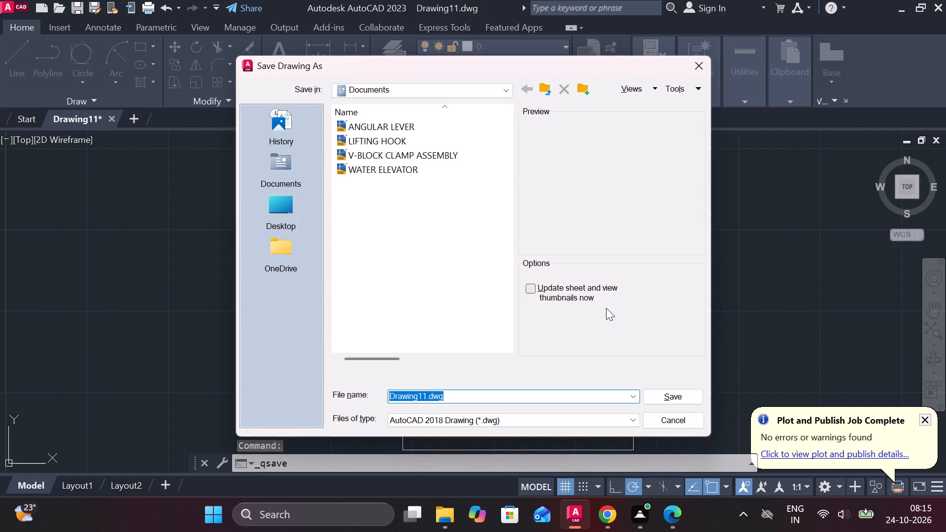
pyautogui.write('MECH')
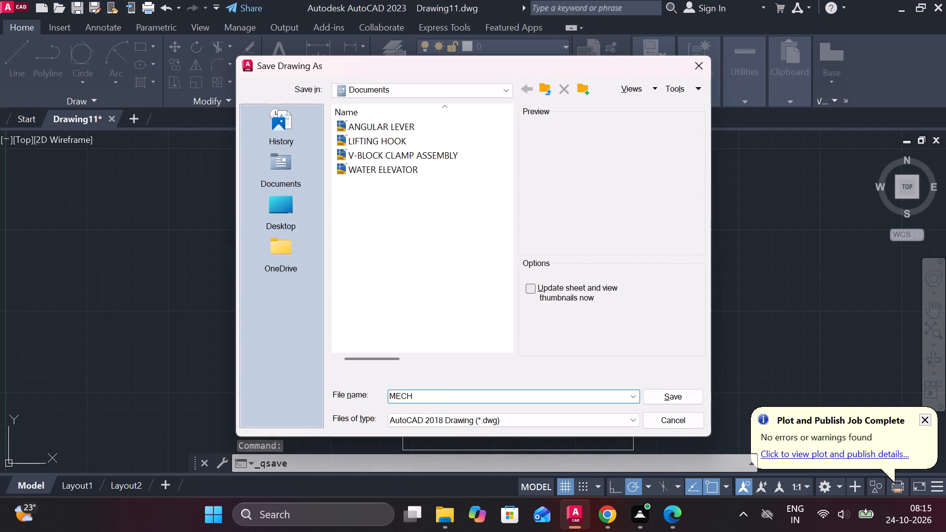
pyautogui.write('ANI')
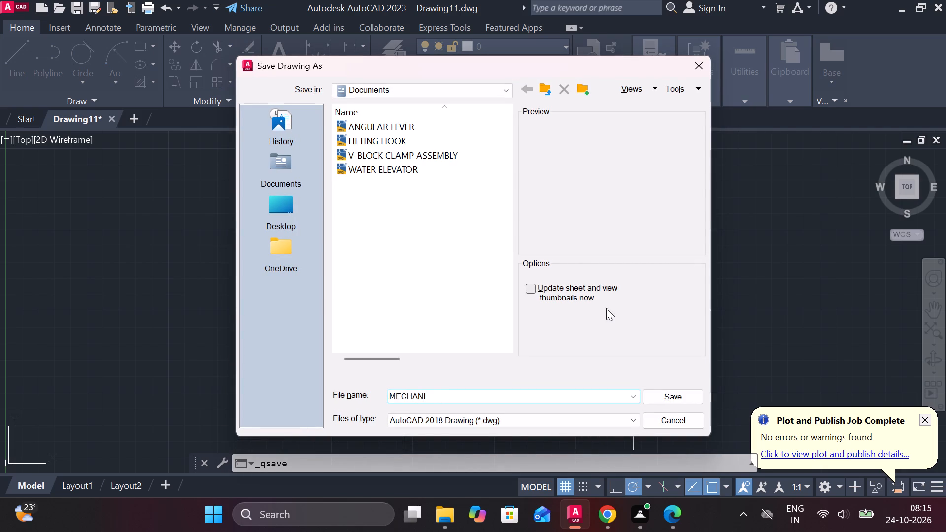
pyautogui.write('CAL COMPO')
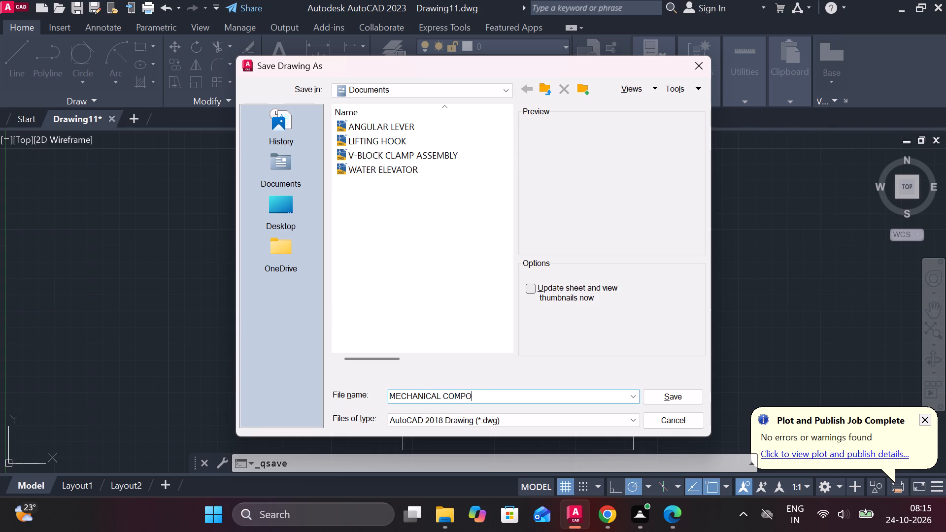
pyautogui.write('NENT')
pyautogui.click(683, 397)
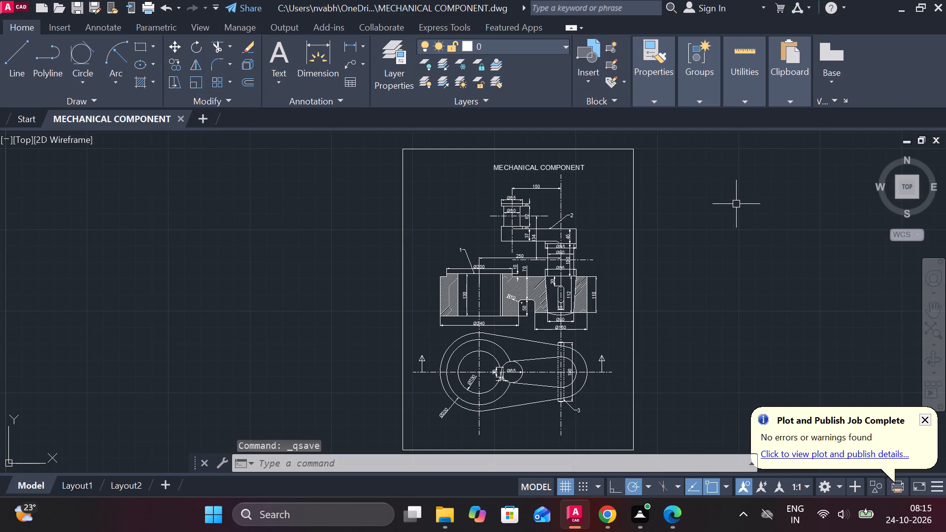
# Turn off log file recording with LOGFILEOFF, and save the drawing again.
pyautogui.write('LOG')
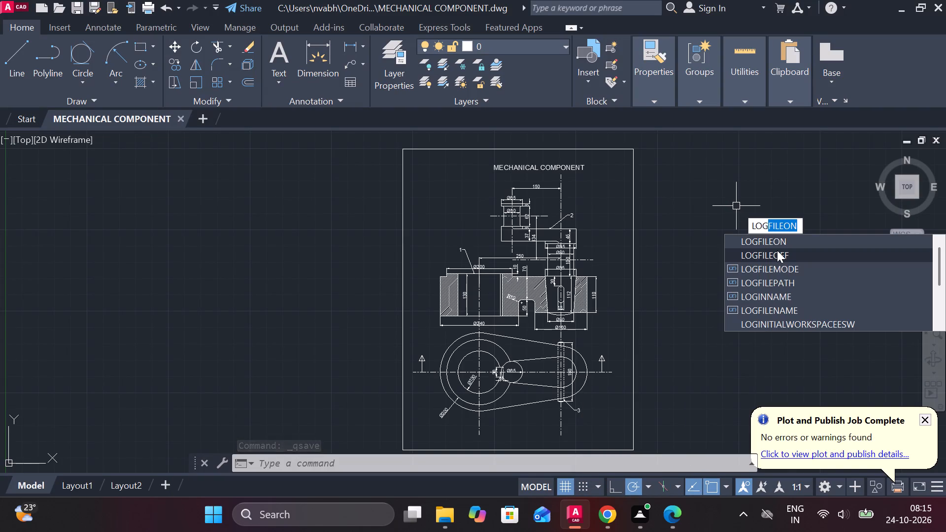
pyautogui.click(777, 250)
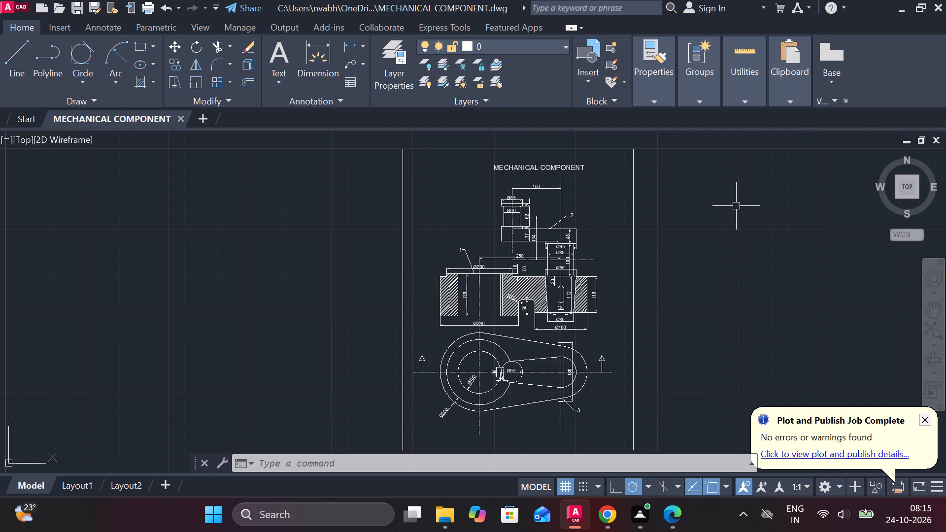
pyautogui.hotkey('ctrl', 's')
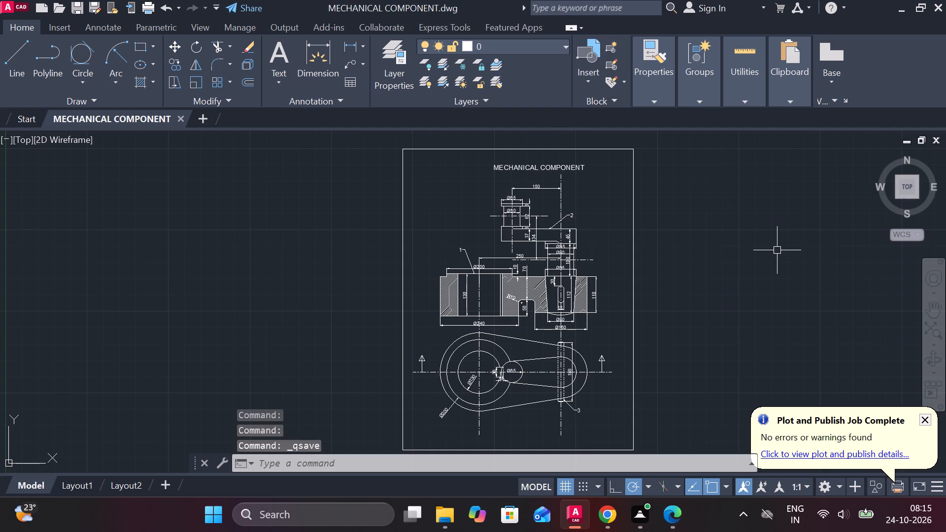
# Start a plot of the drawing using the DWG To PDF.pc3 plotter and landscape orientation.
pyautogui.write('PLO')
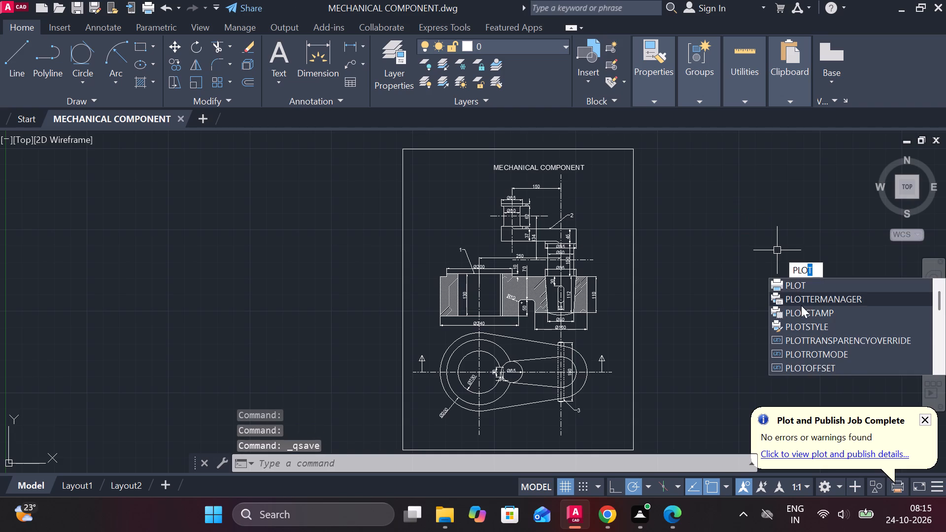
pyautogui.doubleClick(791, 286)
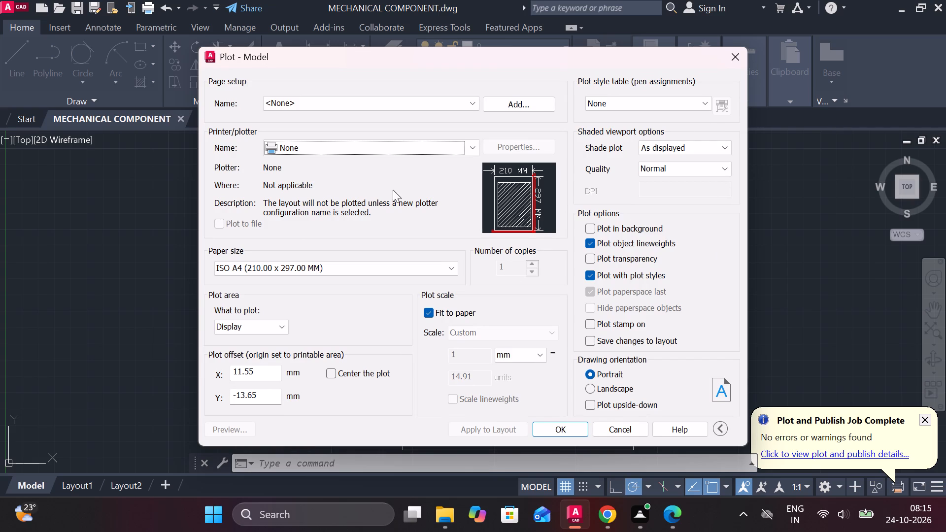
pyautogui.click(421, 153)
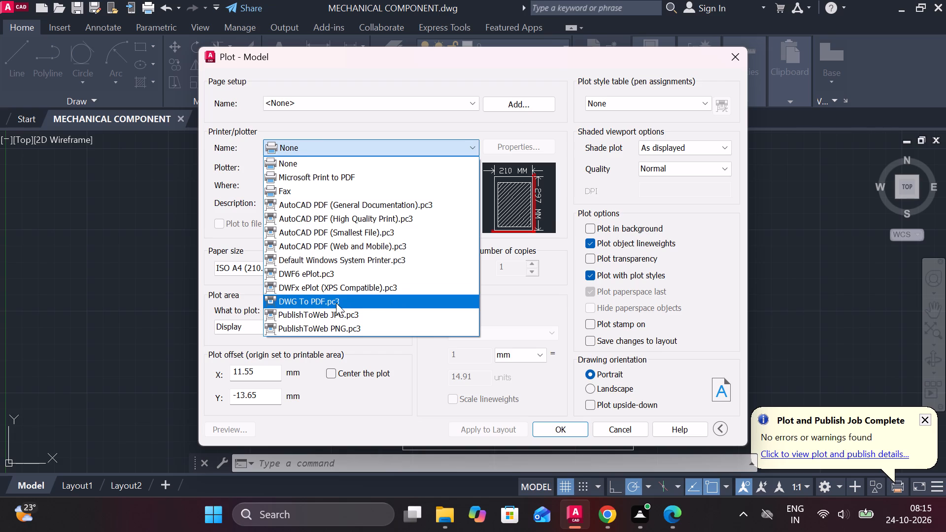
pyautogui.click(336, 303)
pyautogui.click(591, 386)
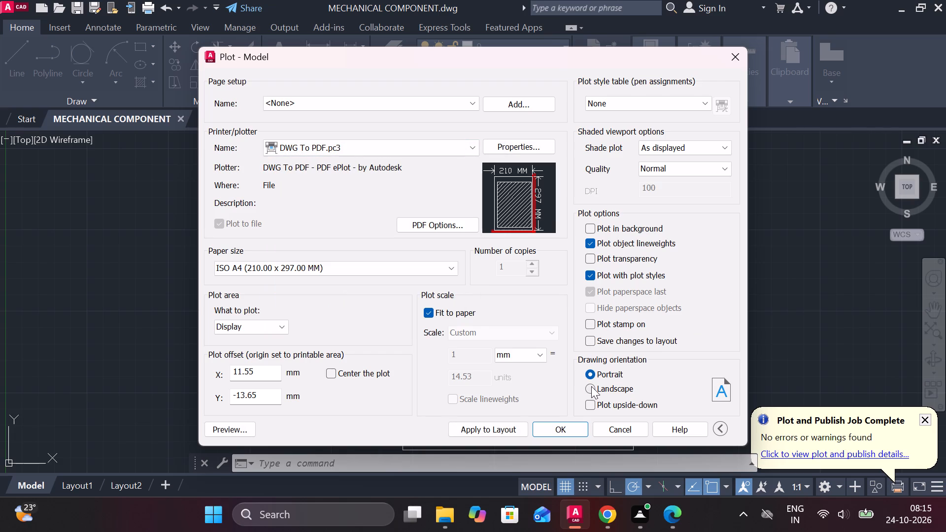
# Define the plot area as a window drawn slightly outside the whole sheet frame.
pyautogui.click(267, 326)
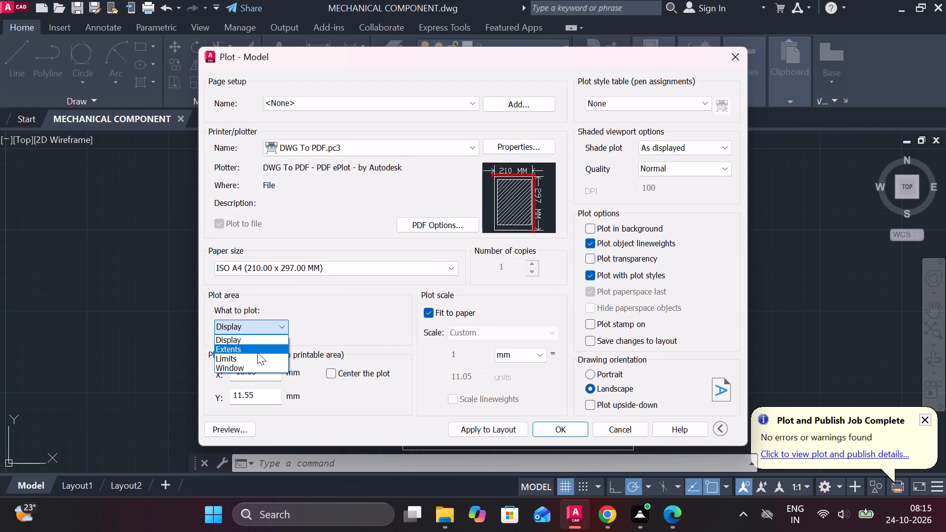
pyautogui.click(251, 366)
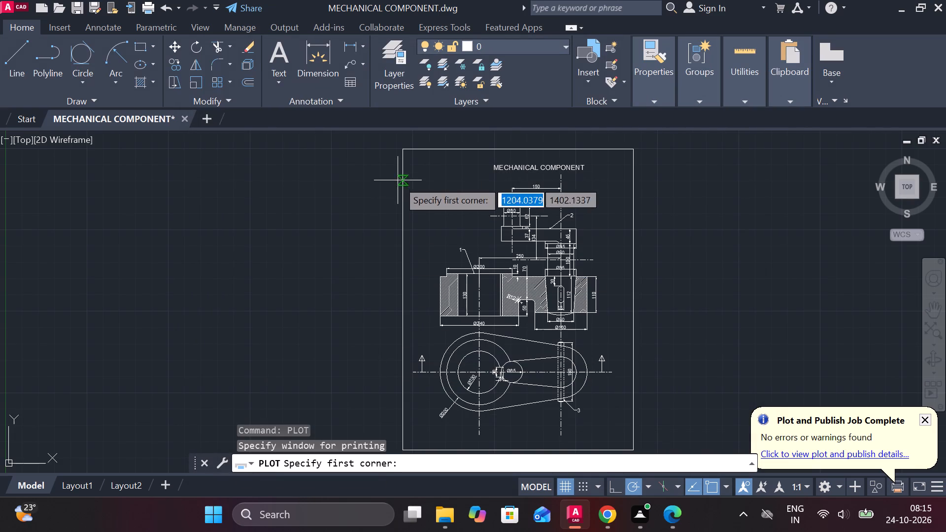
pyautogui.scroll(-1, 409, 203)
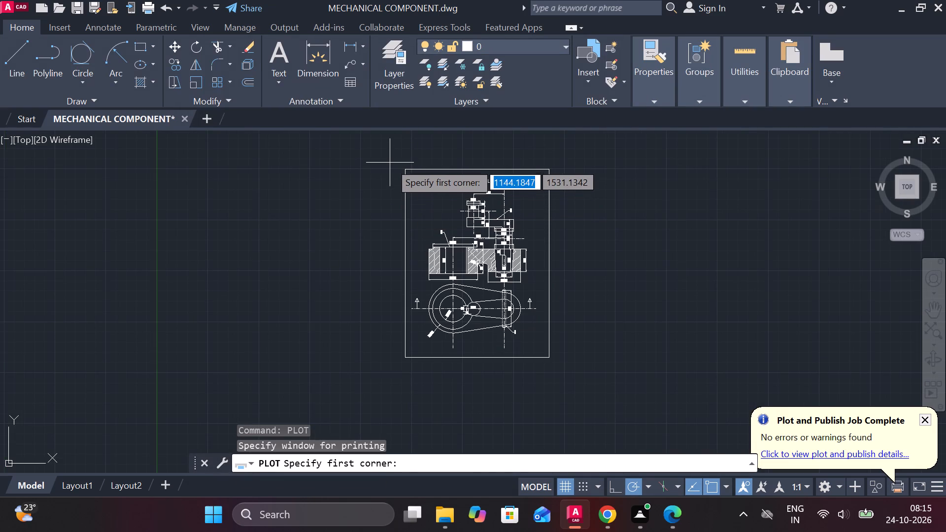
pyautogui.click(390, 157)
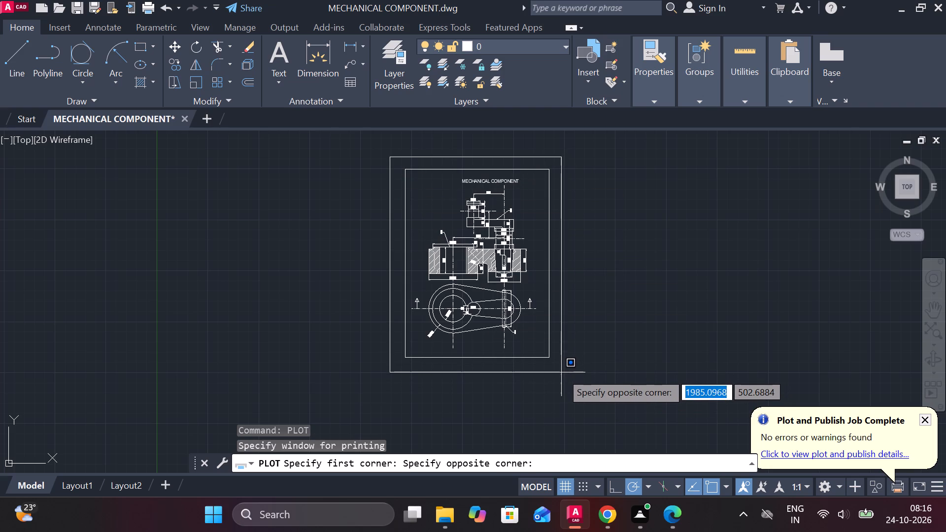
pyautogui.click(562, 372)
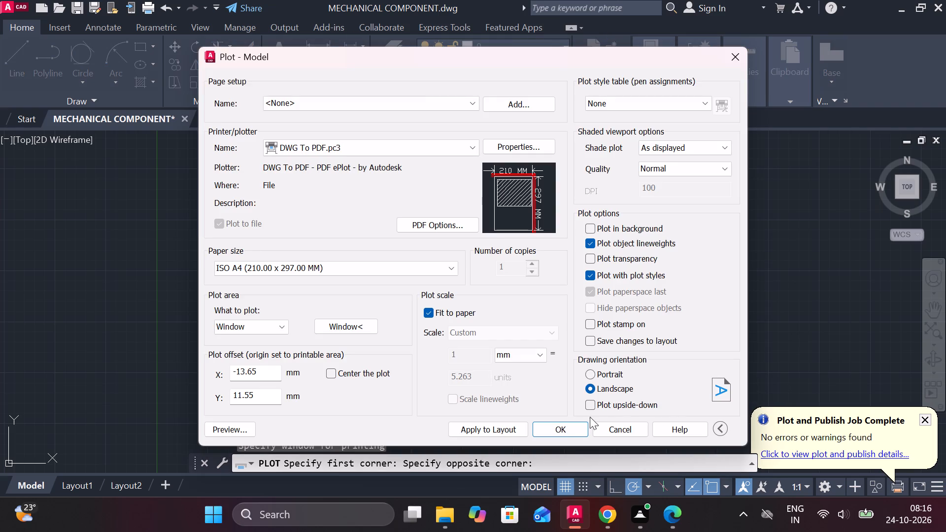
# Plot the drawing to MECHANICAL COMPONENT-Model.pdf in the Documents folder.
pyautogui.click(559, 423)
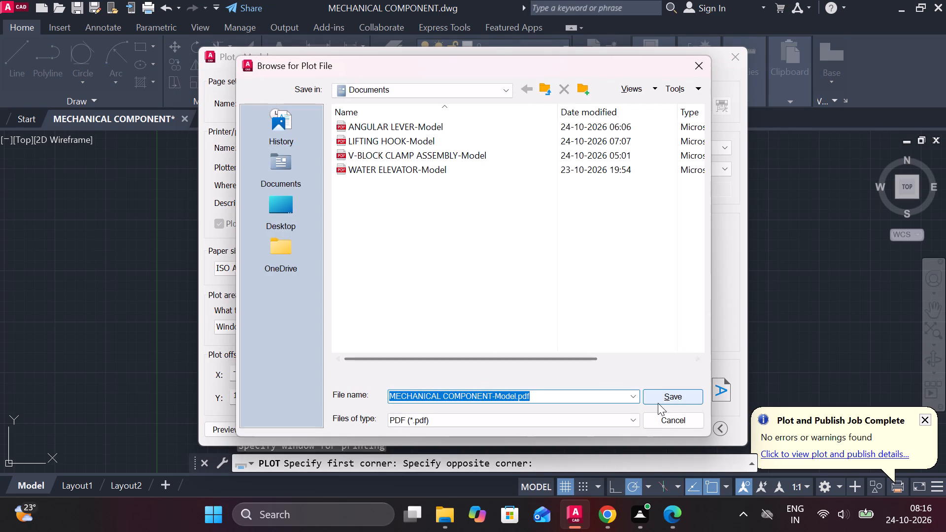
pyautogui.click(679, 399)
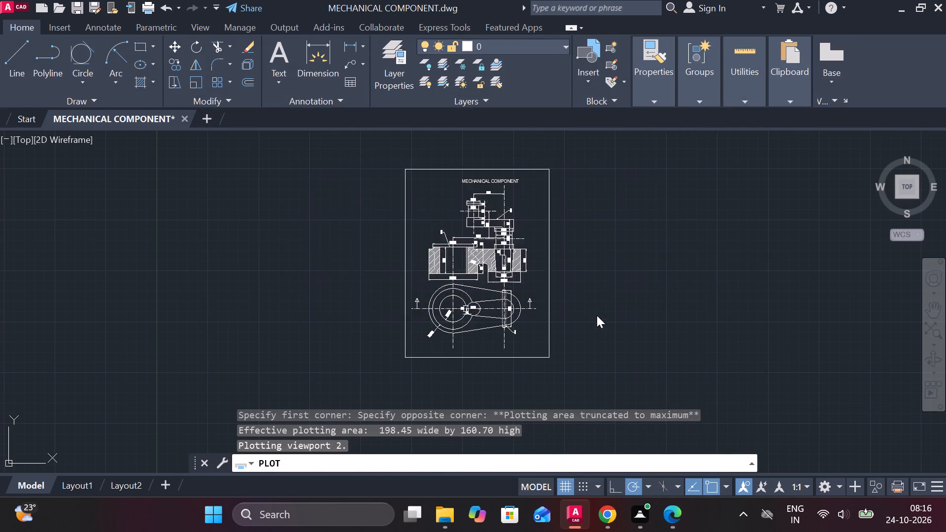
# Review the plotted PDF in Microsoft Edge from the title down to the bottom of the frame.
pyautogui.scroll(2, 337, 281)
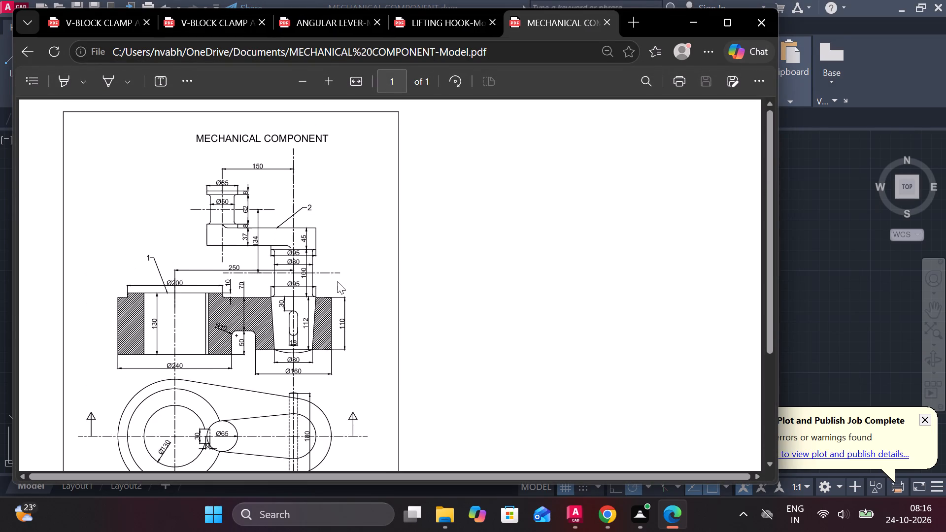
pyautogui.scroll(1, 289, 270)
pyautogui.scroll(-3, 289, 270)
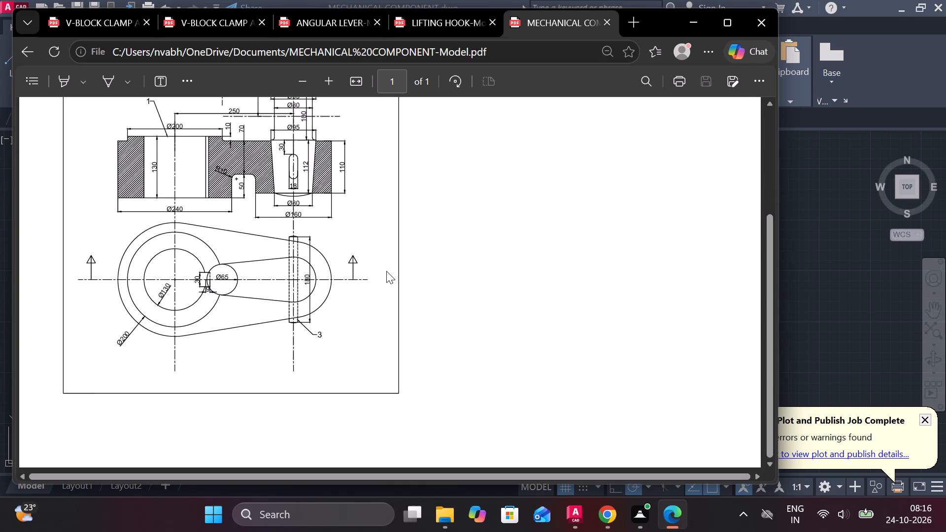